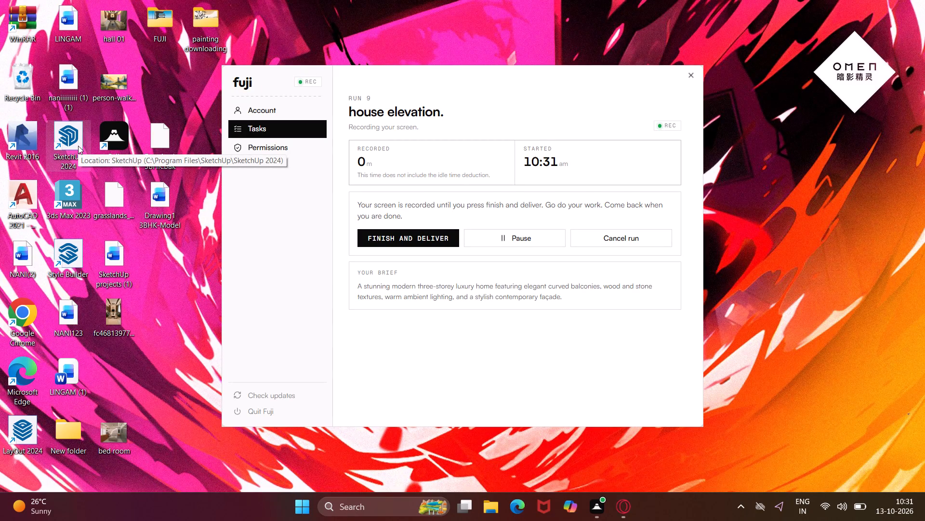
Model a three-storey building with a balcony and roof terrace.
Launch SketchUp 2024 from the desktop and dismiss the incoming WhatsApp notification.
double_click(76, 142)
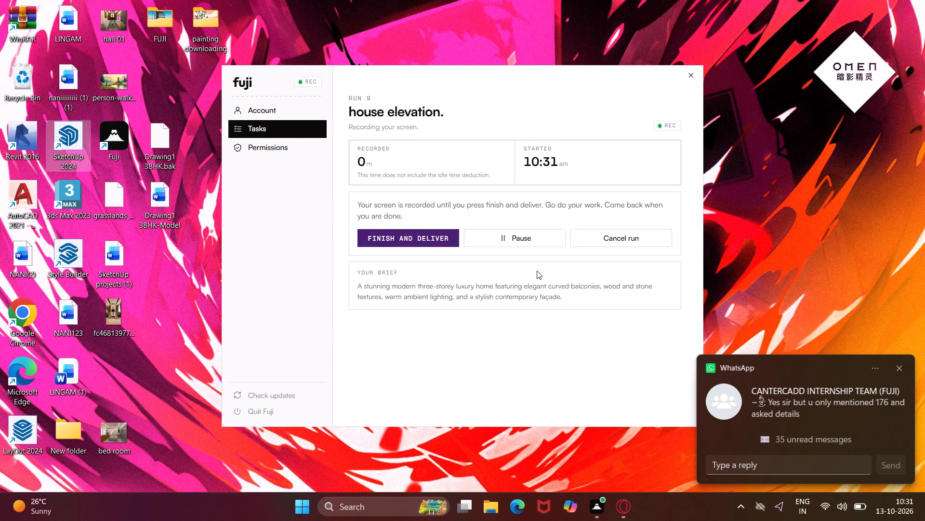
left_click(902, 368)
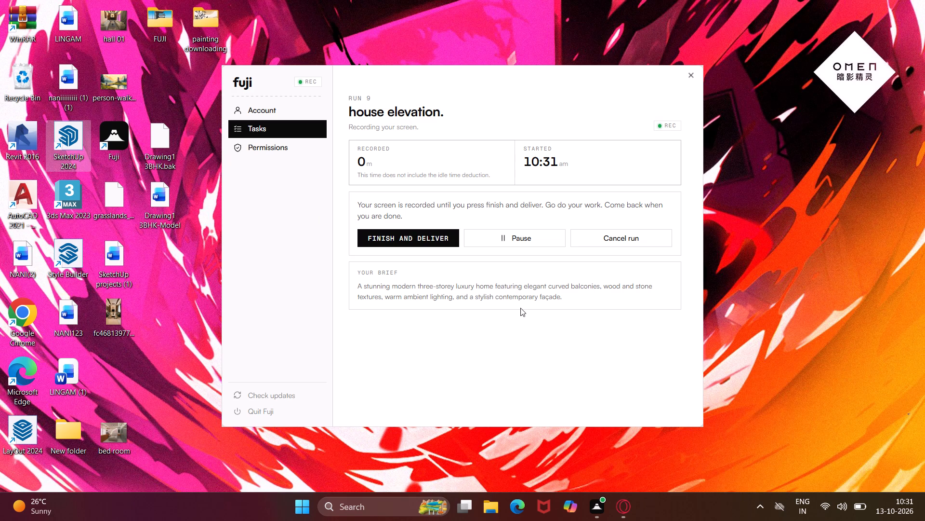
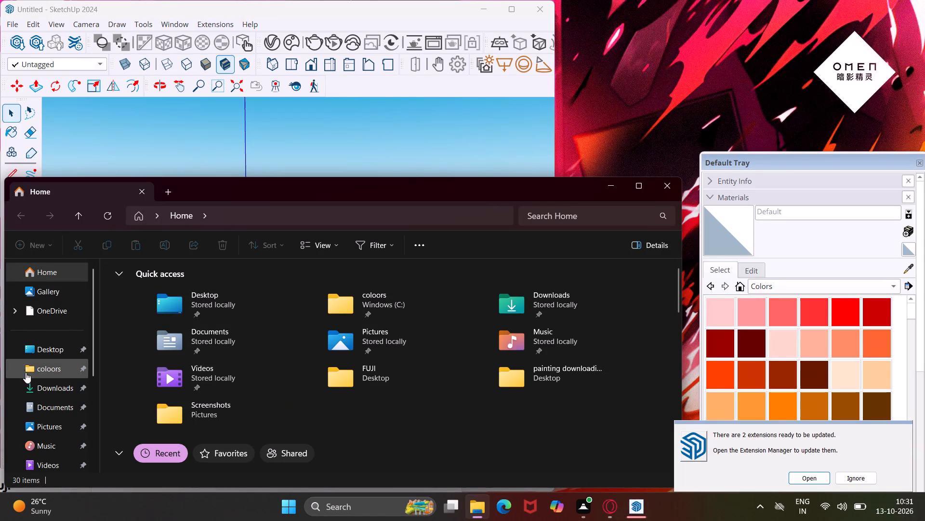
Open today's house elevation JPG from the Downloads folder as a reference image and clear the file browser out of the way.
left_click(26, 384)
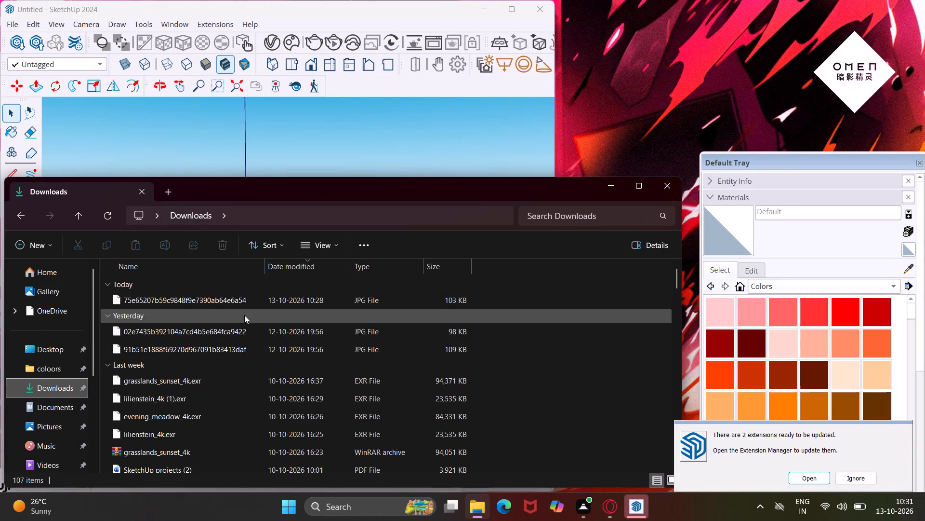
left_click(233, 301)
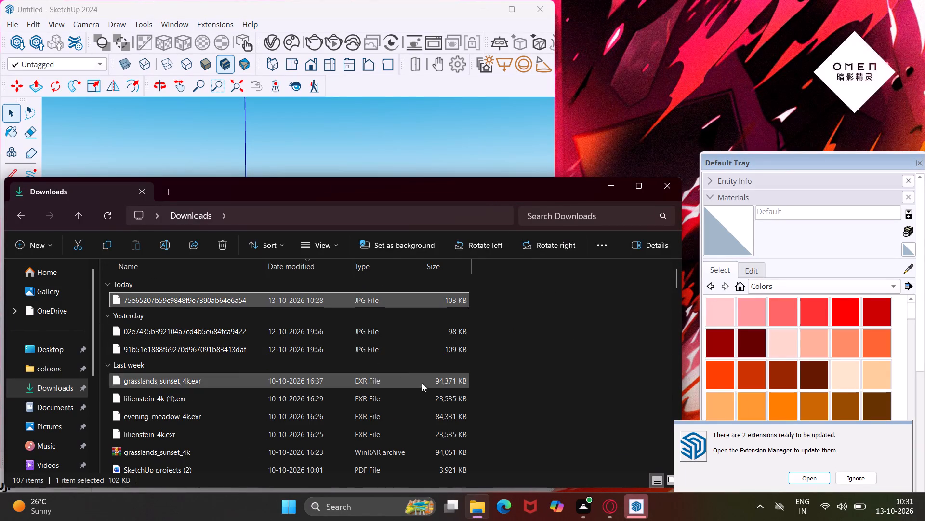
double_click(302, 297)
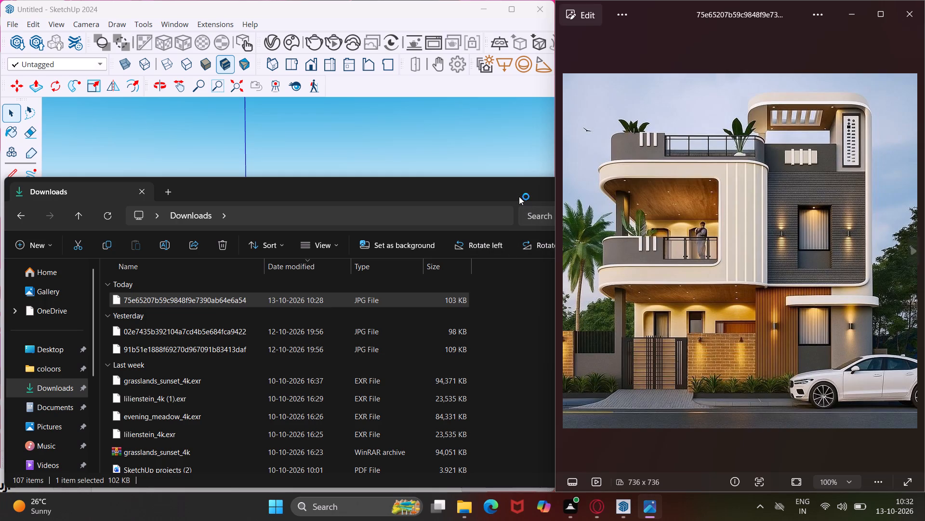
left_click_drag(519, 196, 392, 273)
left_click(535, 260)
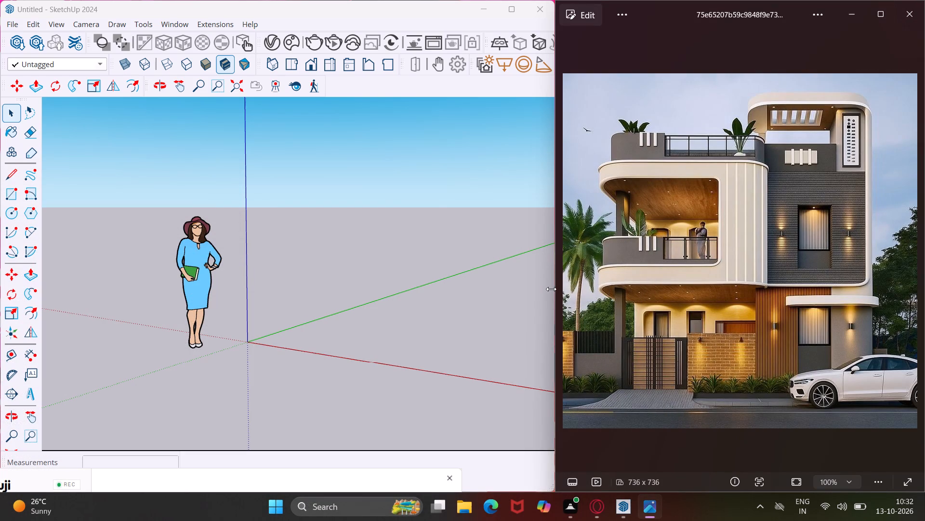
Arrange the narrowed reference photo beside a widened SketchUp window and move the Default Tray below the house in the photo.
left_click_drag(557, 289, 631, 278)
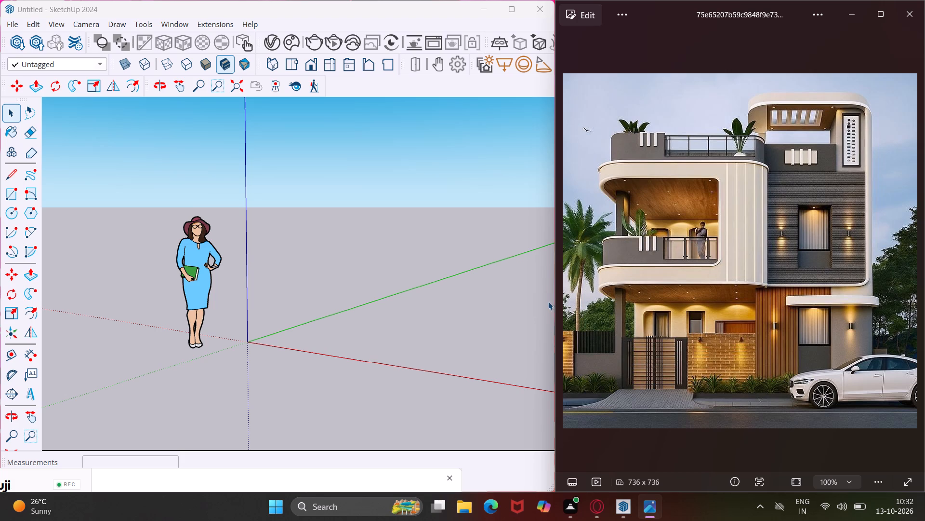
left_click(555, 304)
left_click_drag(553, 314, 646, 297)
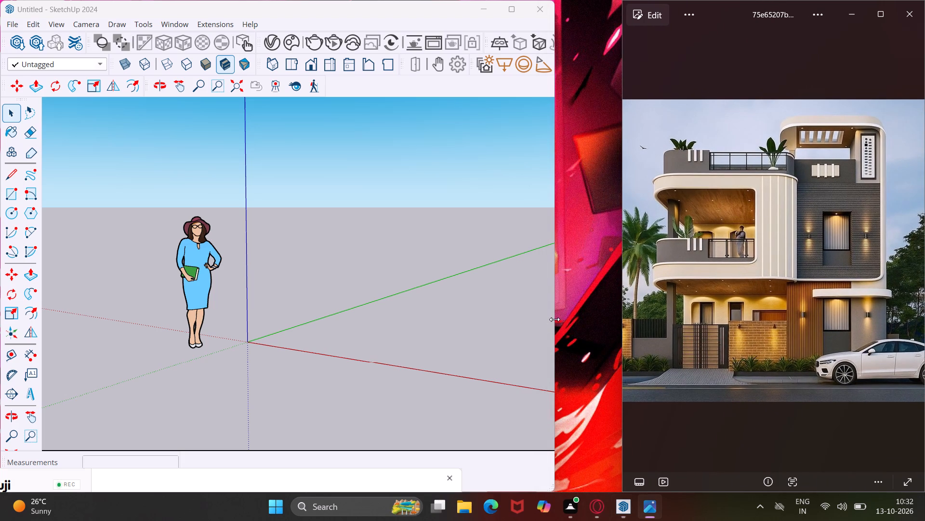
left_click_drag(555, 319, 591, 310)
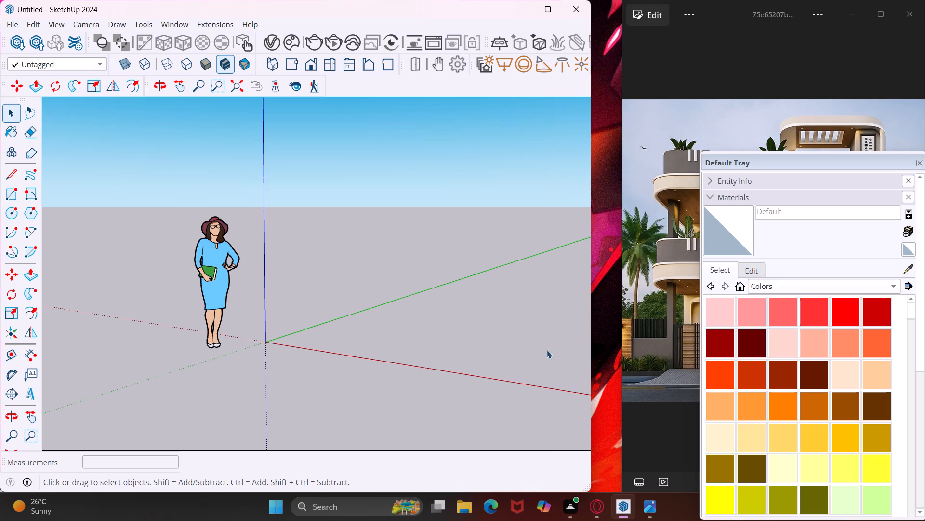
left_click_drag(592, 353, 595, 353)
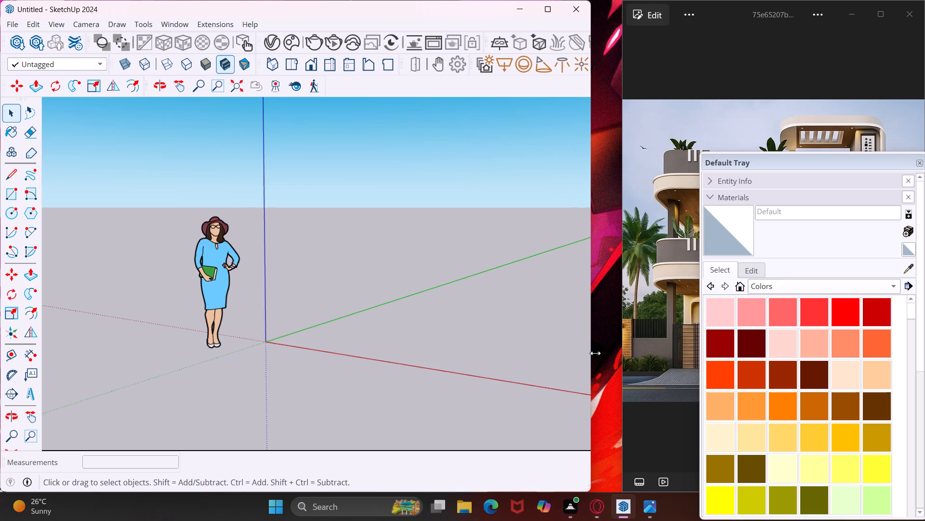
left_click_drag(595, 353, 624, 354)
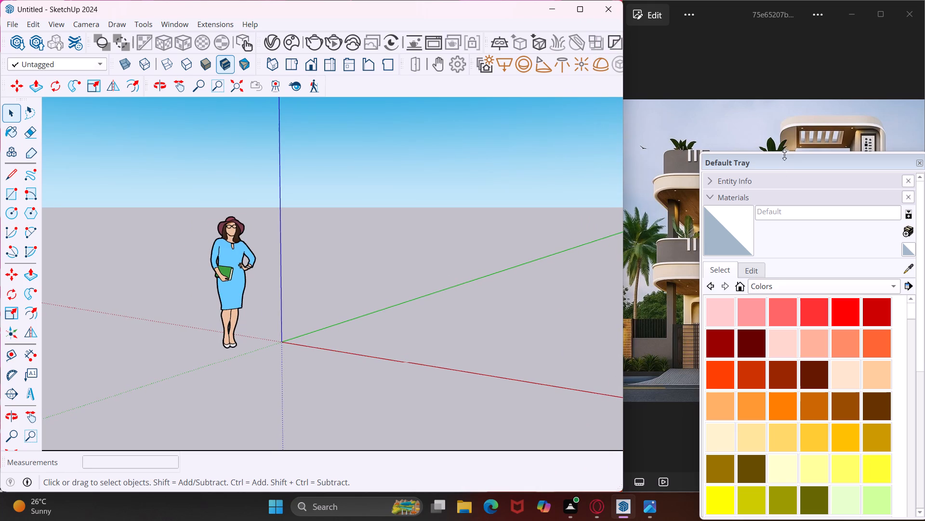
left_click_drag(784, 162, 760, 379)
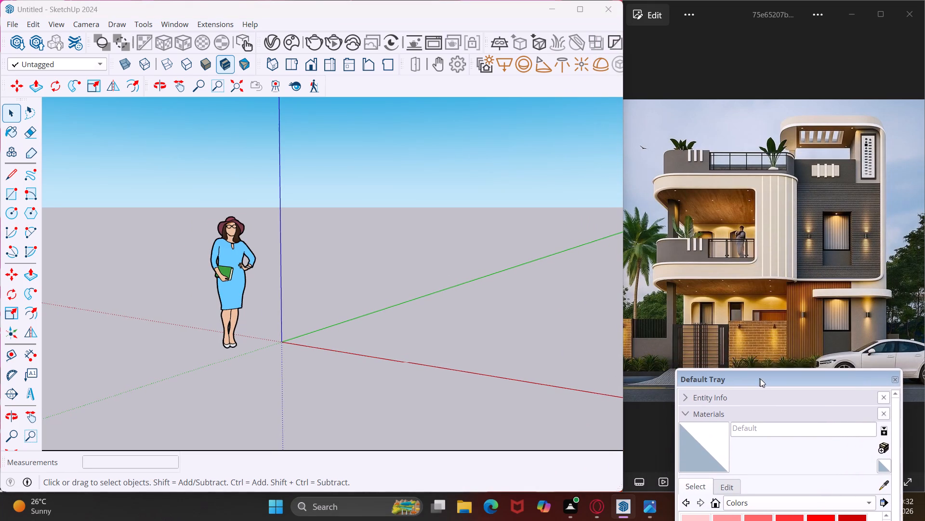
left_click_drag(760, 379, 784, 394)
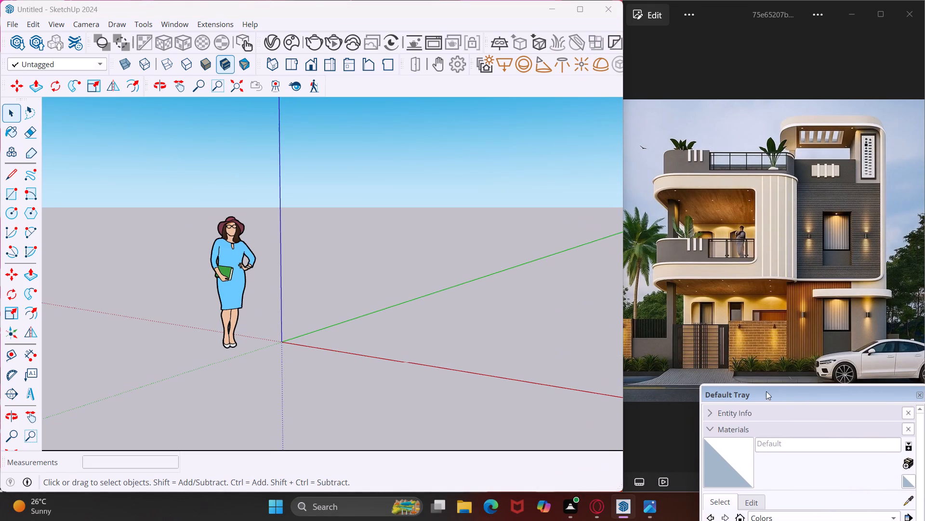
Delete the default human figure near the origin.
left_click_drag(258, 209, 184, 382)
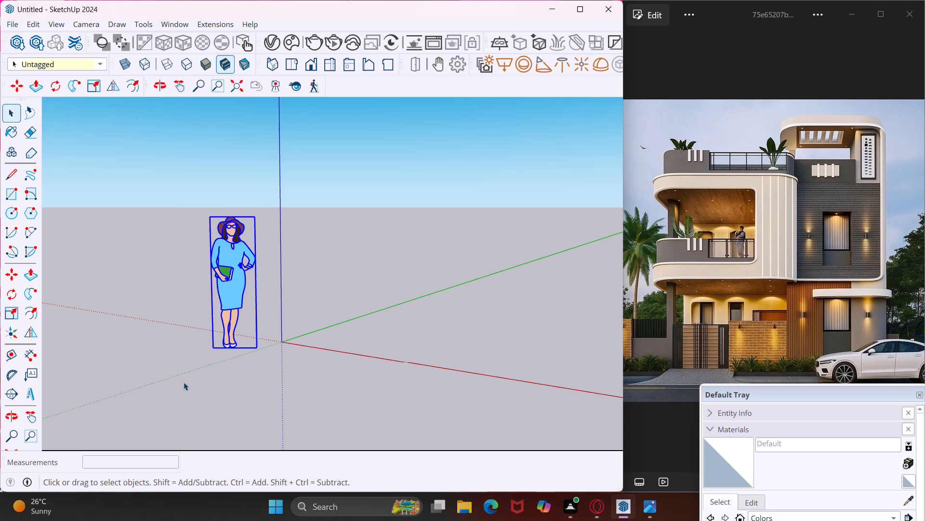
key("Delete")
Draw a 30' by 30' rectangle on the ground between the red and green axes as the house base.
middle_click_drag(277, 359, 262, 363)
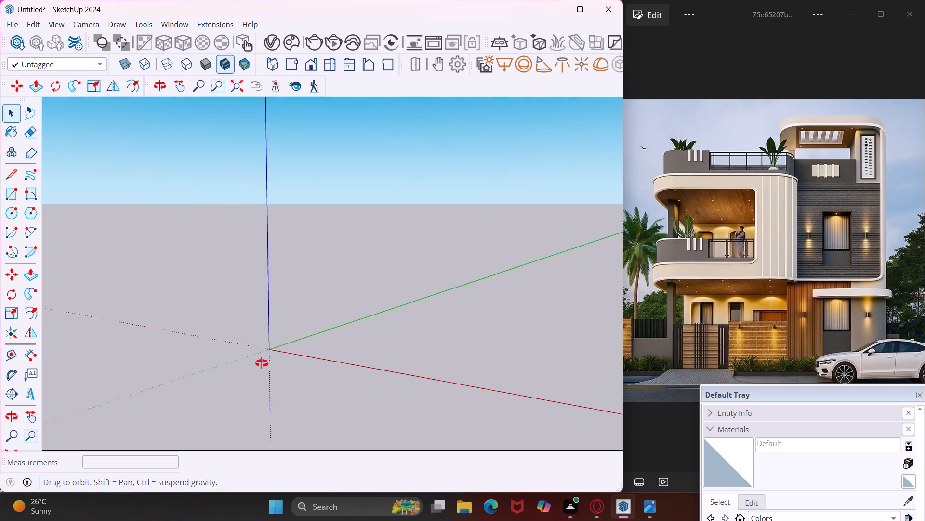
middle_click_drag(262, 363, 229, 372)
left_click(188, 80)
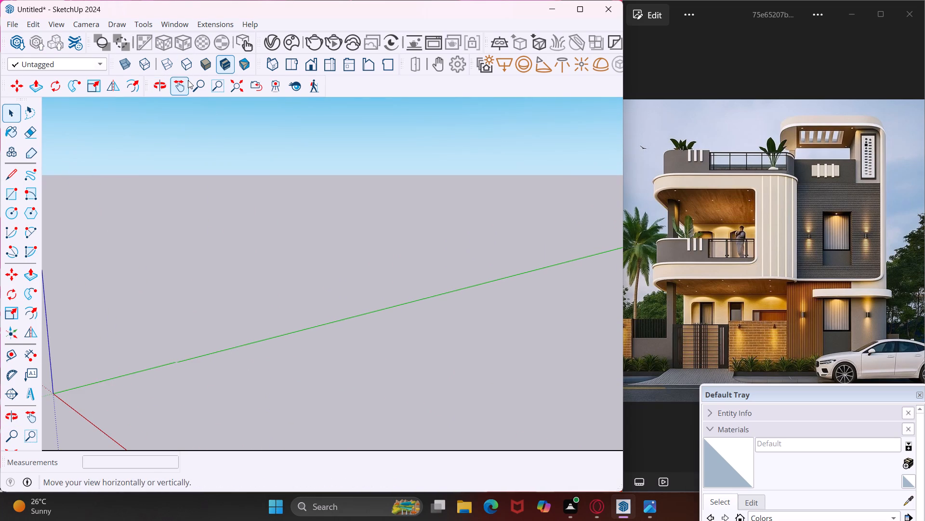
left_click_drag(214, 424, 272, 228)
middle_click_drag(262, 229, 234, 280)
left_click_drag(232, 359, 338, 182)
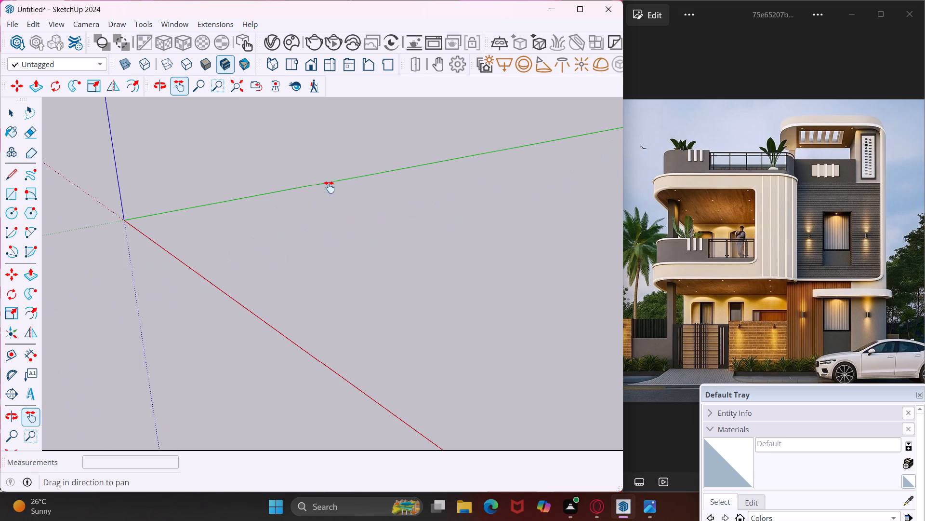
middle_click_drag(299, 272, 277, 277)
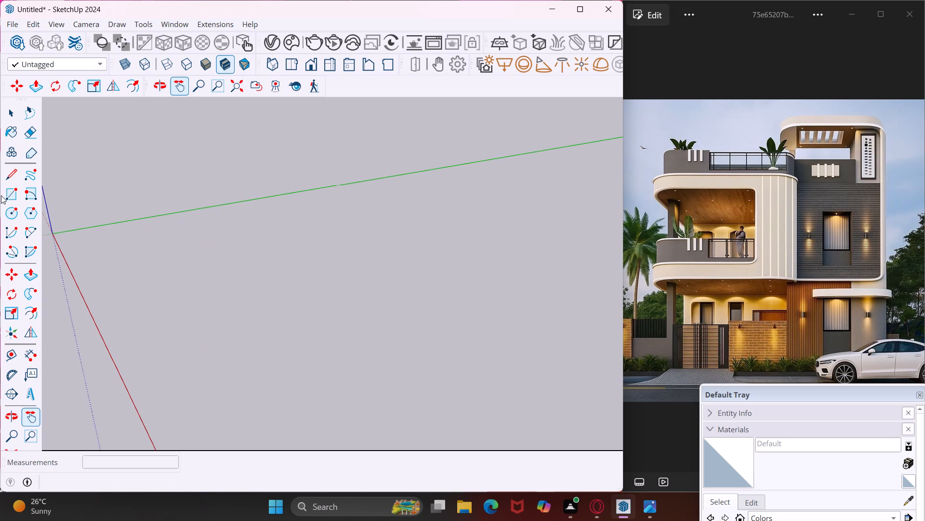
left_click(3, 195)
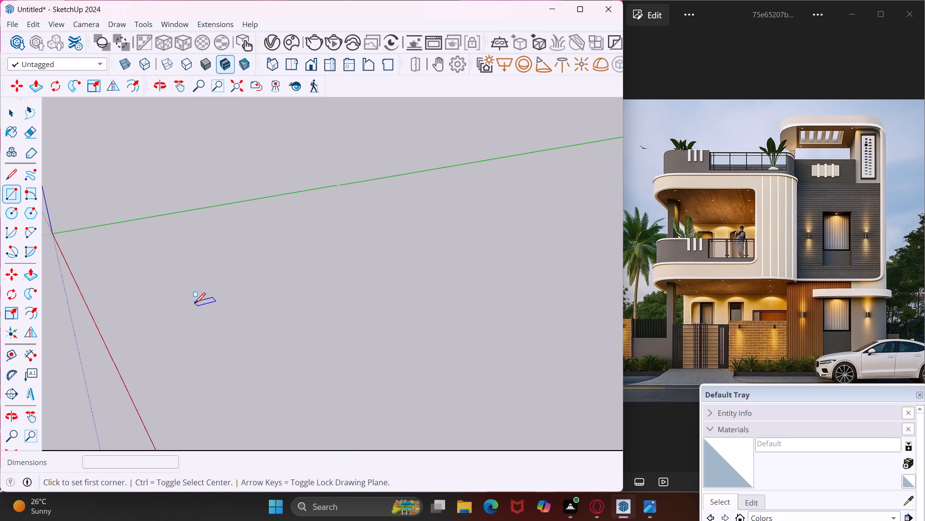
left_click(156, 258)
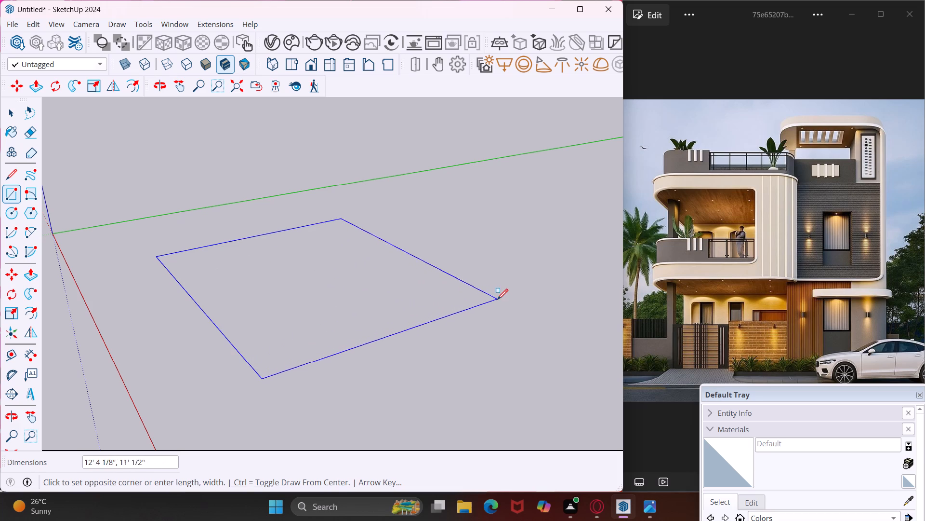
left_click(540, 303)
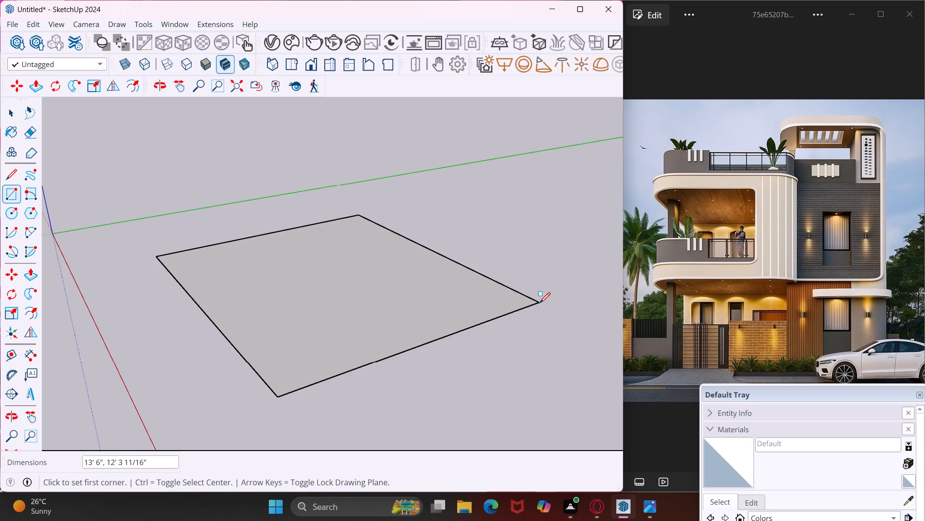
type("30")
key("apostrophe")
key("comma")
type("30")
key("apostrophe")
key("Return")
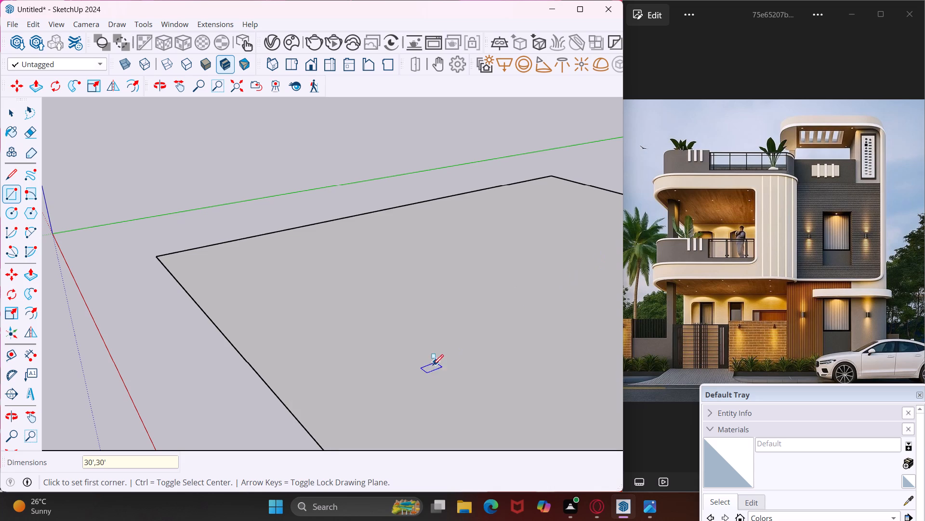
scroll(217, 332, "down", 10)
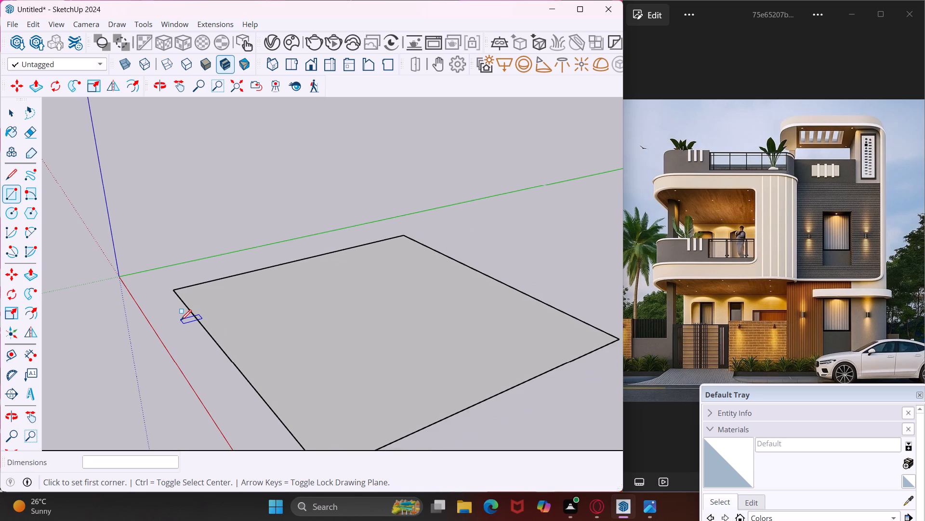
scroll(181, 320, "down", 3)
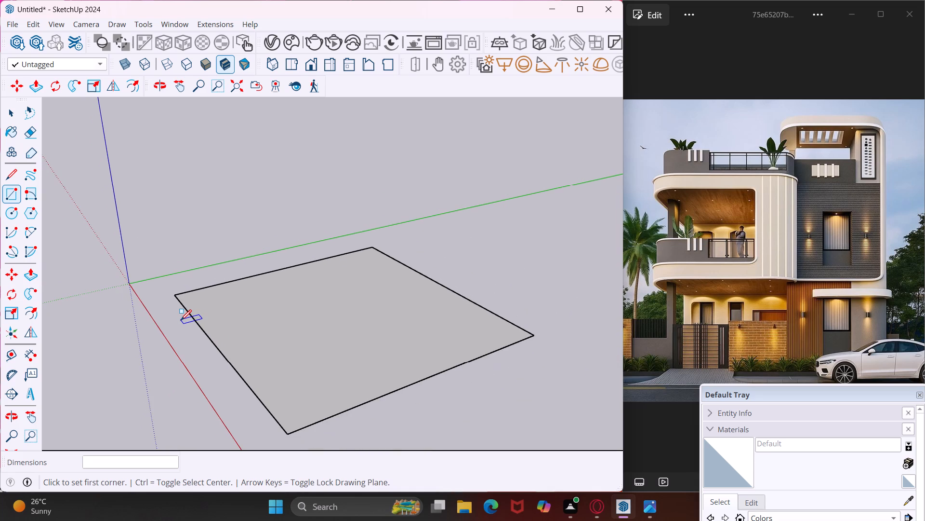
key("Escape")
key("space")
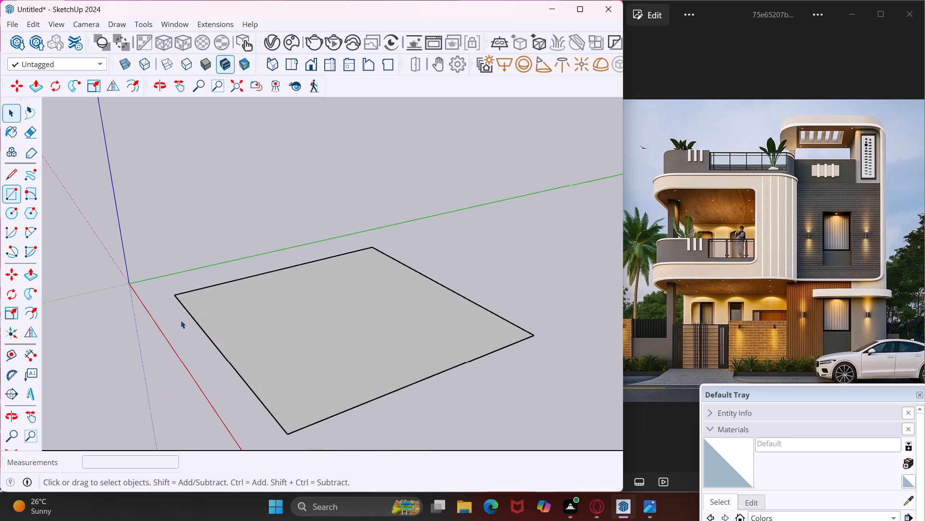
Place a guide 10' inside the base edge nearest the red axis, and a parallel guide 9" back toward that edge.
left_click(11, 350)
left_click(214, 343)
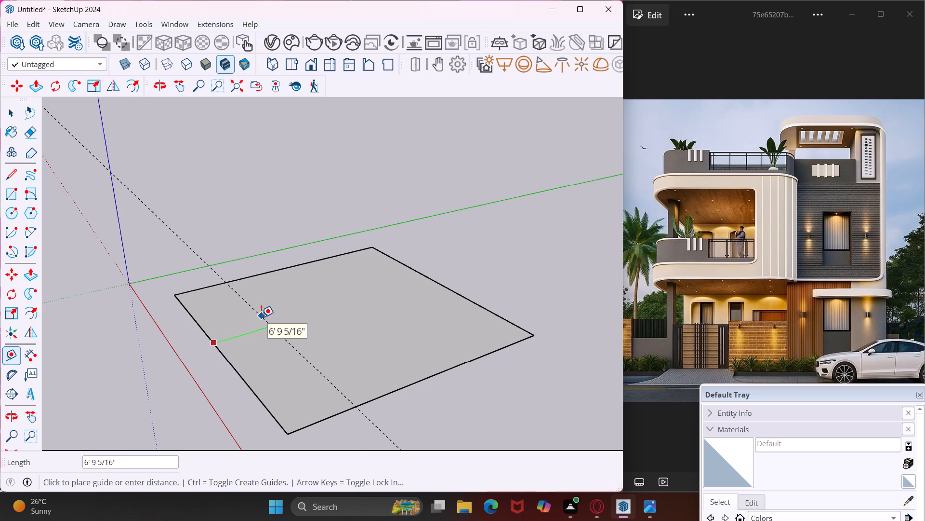
type("10'")
key("Return")
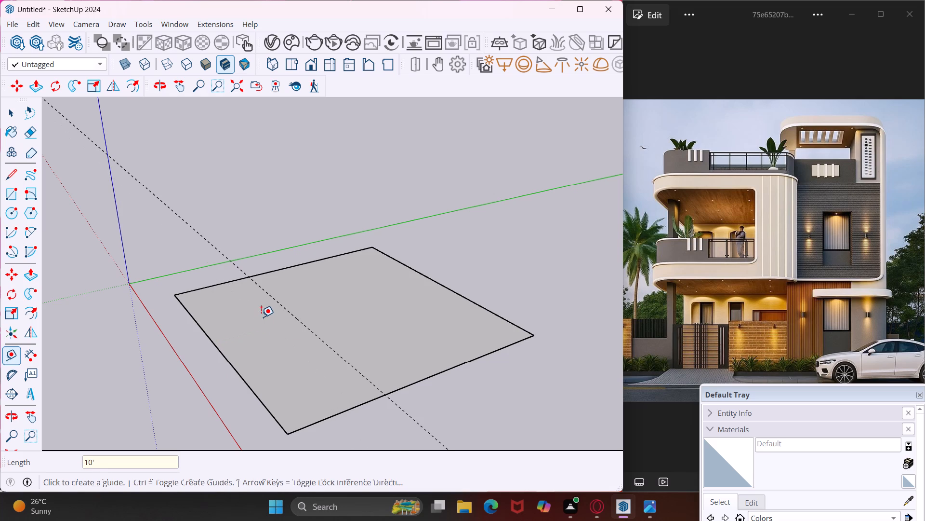
left_click(296, 317)
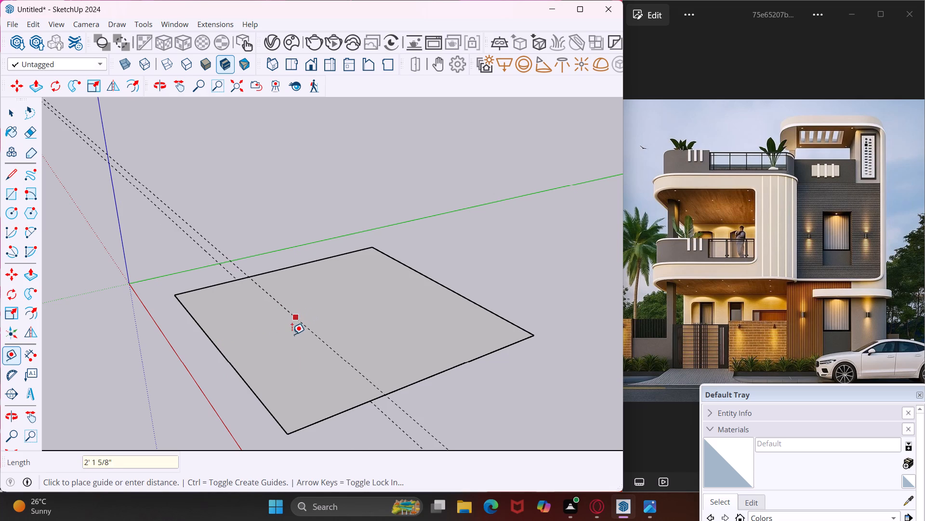
scroll(288, 323, "up", 4)
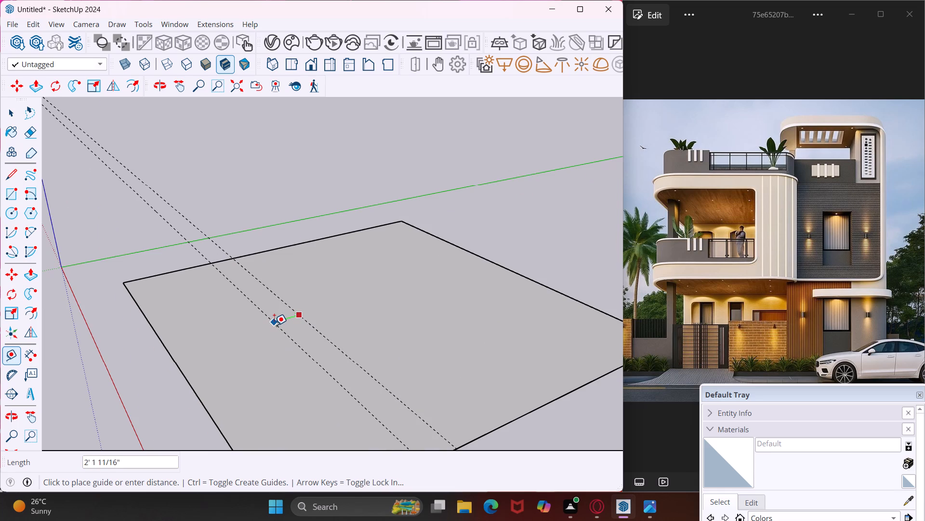
key("9")
key("shift+quotedbl")
key("Return")
Place a guide 9" inside the base edge nearest the green axis.
left_click(292, 249)
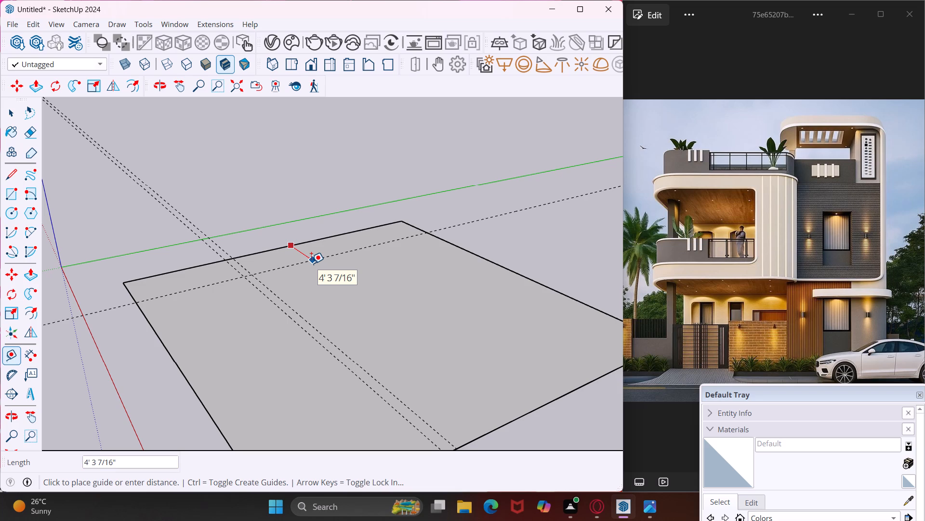
type("9\"")
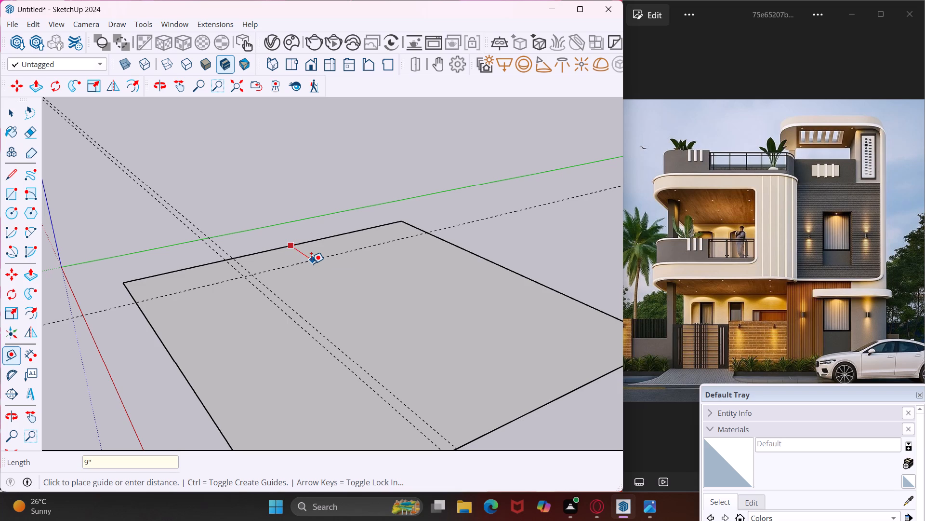
key("Return")
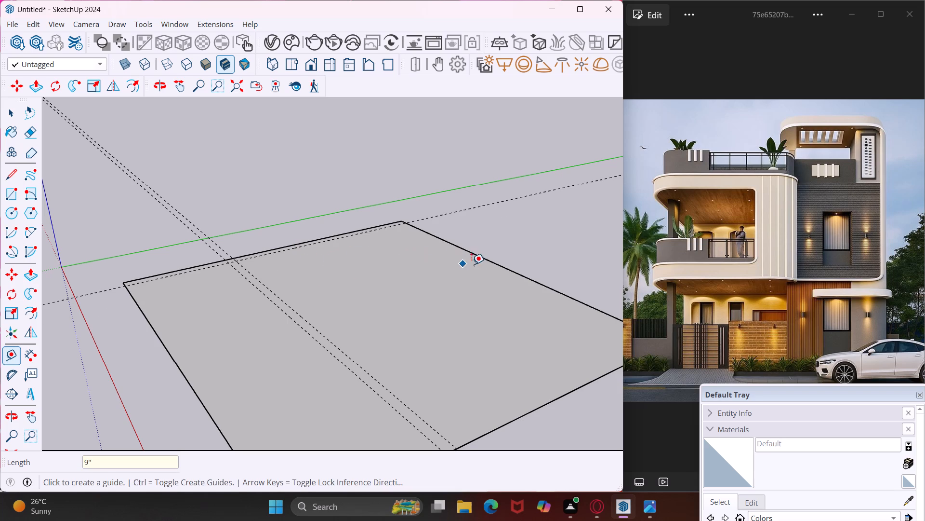
Place guides 9" inside the two remaining base edges: the one farthest from the red axis and the one farthest from the green axis.
left_click(489, 263)
type("9\"")
key("Return")
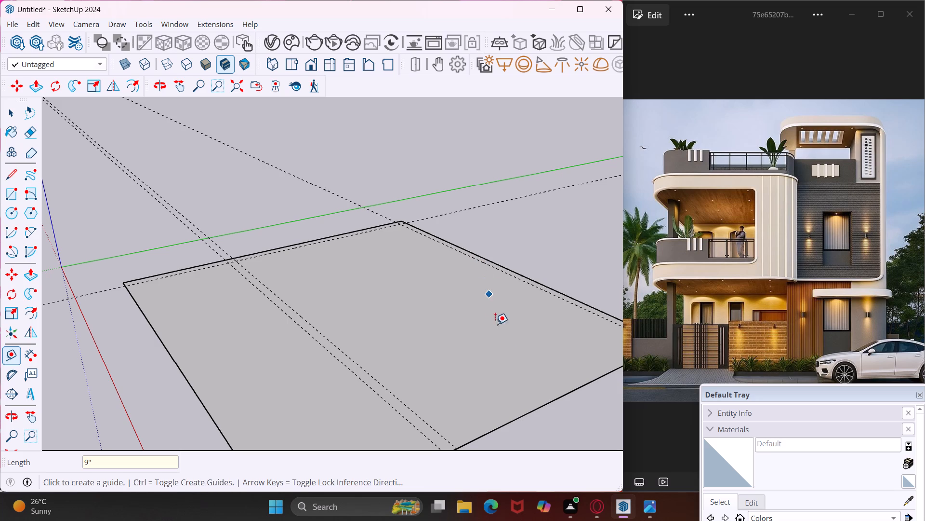
left_click(528, 411)
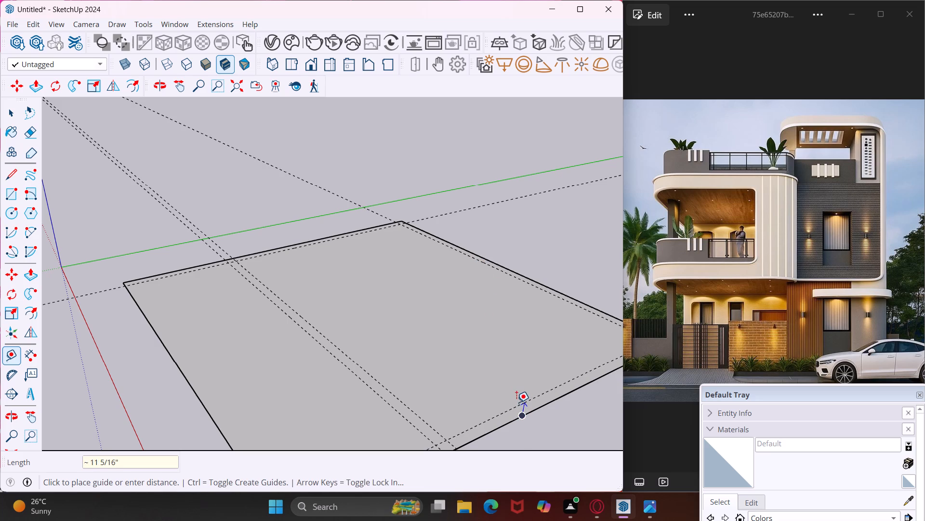
scroll(512, 411, "up", 4)
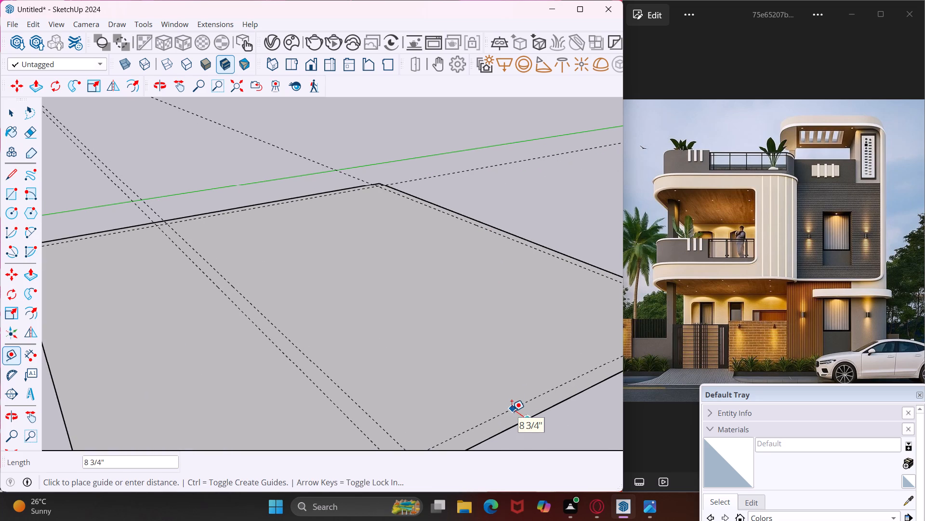
type("9\"")
key("Return")
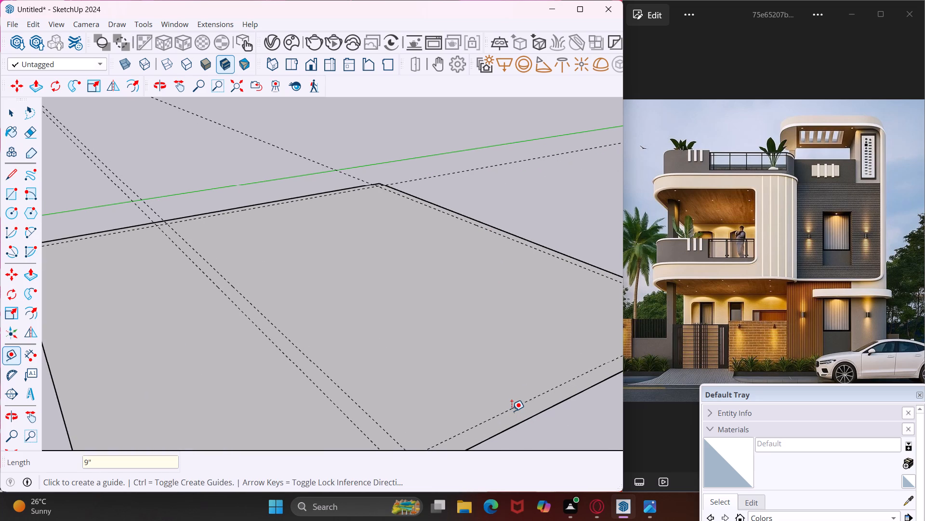
Place a guide 10' inward from the 9" guide at the edge farthest from the green axis, and another 9" further inward.
left_click(555, 384)
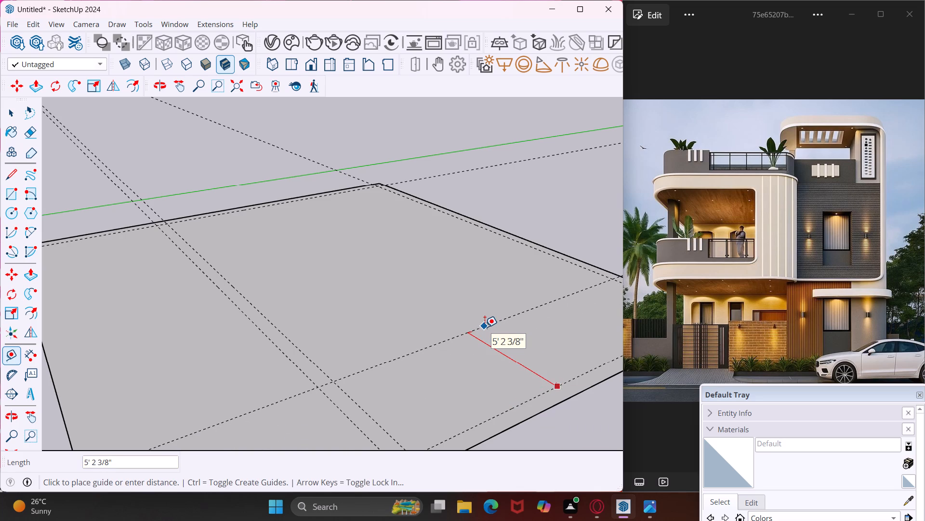
type("10'")
key("Return")
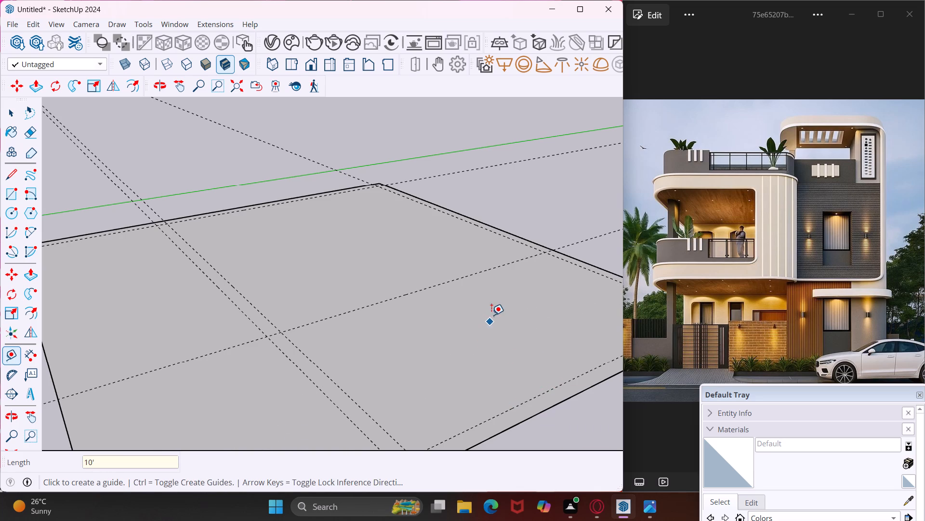
left_click(420, 288)
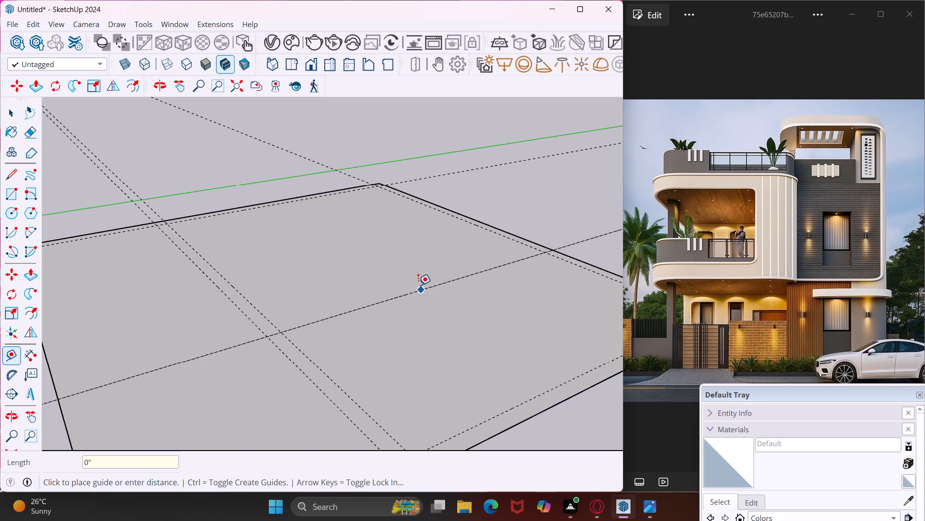
type("9\"")
key("Return")
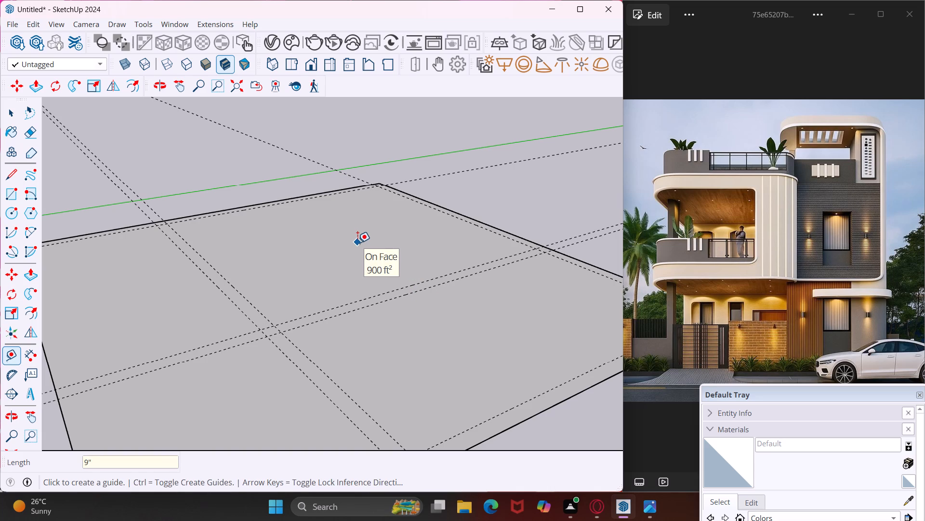
scroll(357, 243, "down", 3)
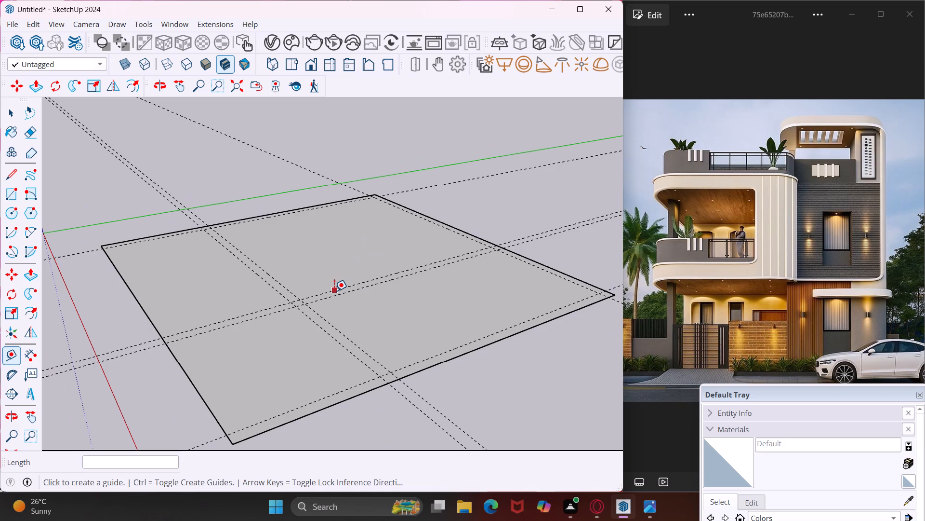
middle_click_drag(334, 291, 435, 317)
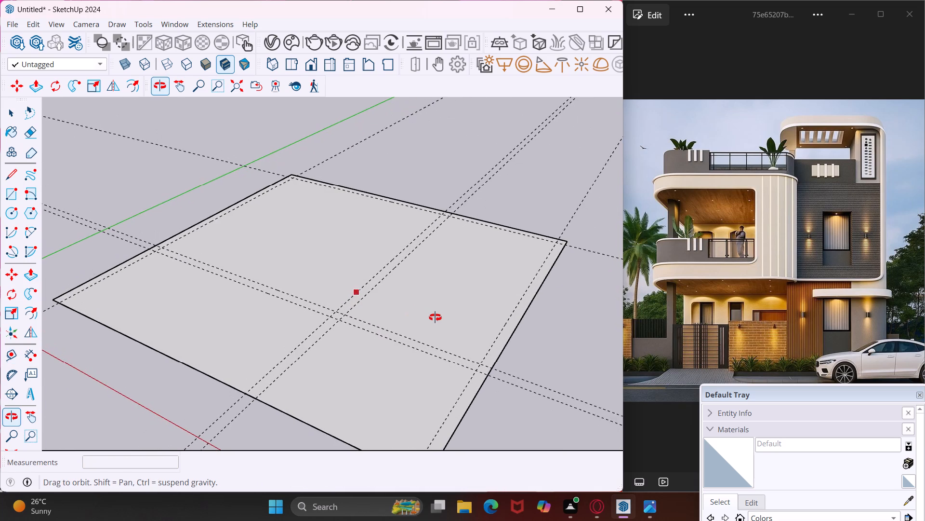
middle_click_drag(435, 317, 473, 313)
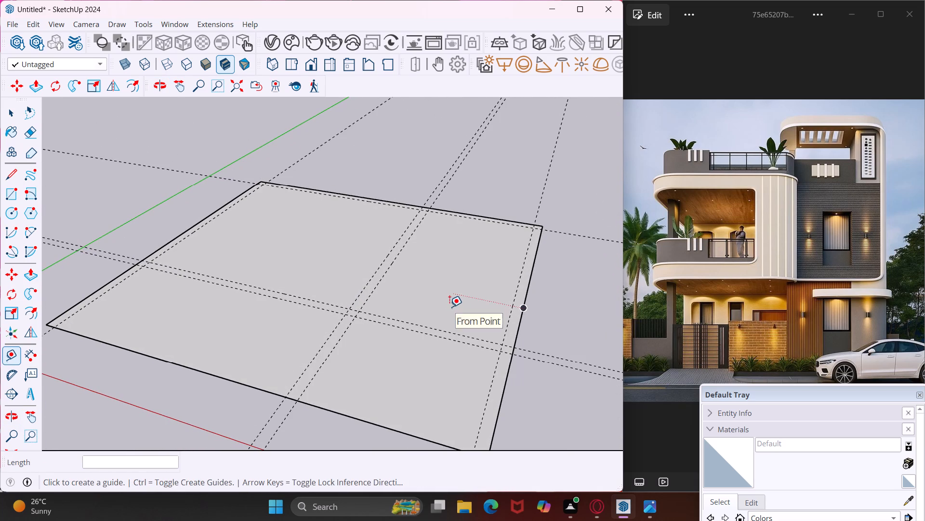
key("Escape")
key("space")
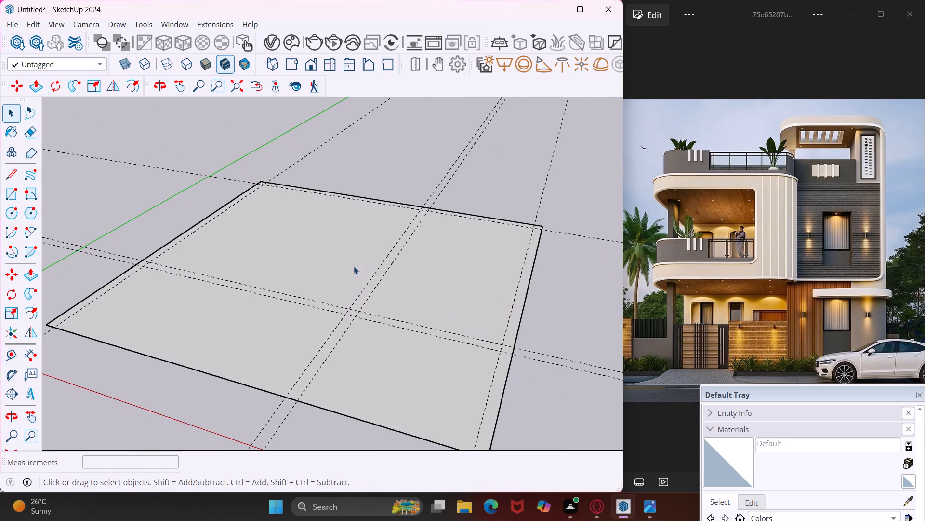
Draw a 20' 9" by 9" wall rectangle along the base edge nearest the green axis, ending at its far corner.
left_click(11, 190)
scroll(143, 265, "up", 3)
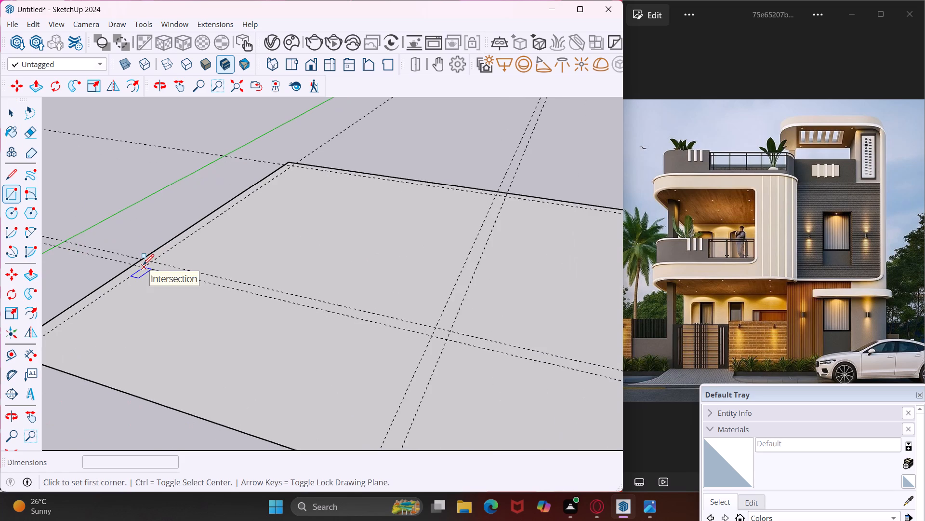
scroll(143, 265, "up", 3)
left_click(132, 264)
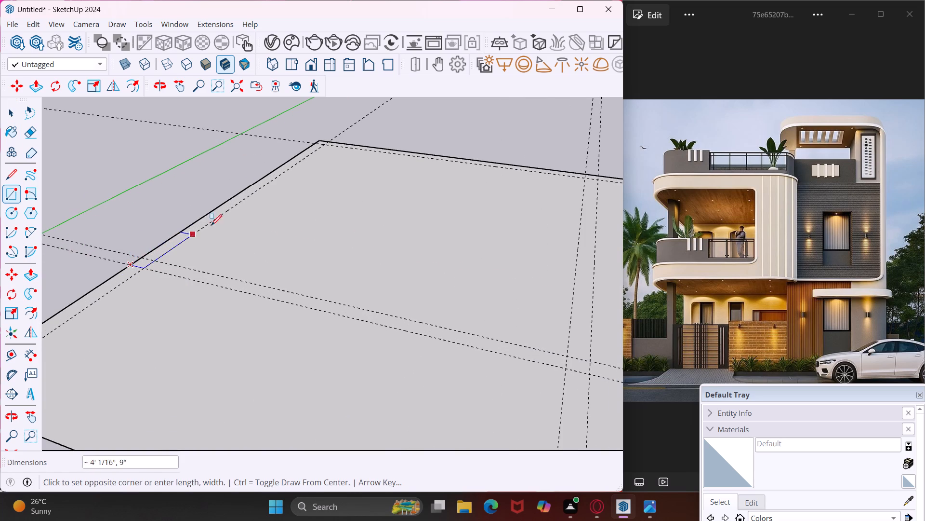
scroll(334, 141, "up", 3)
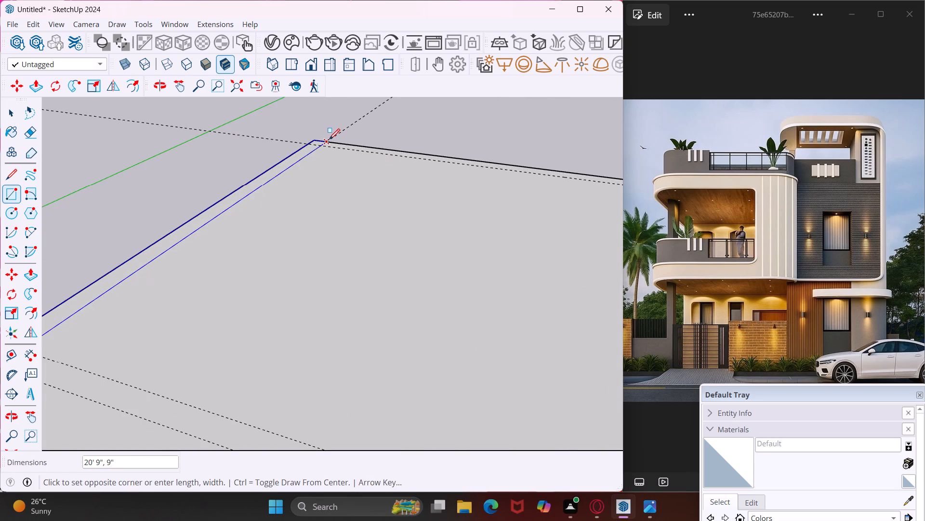
left_click(328, 140)
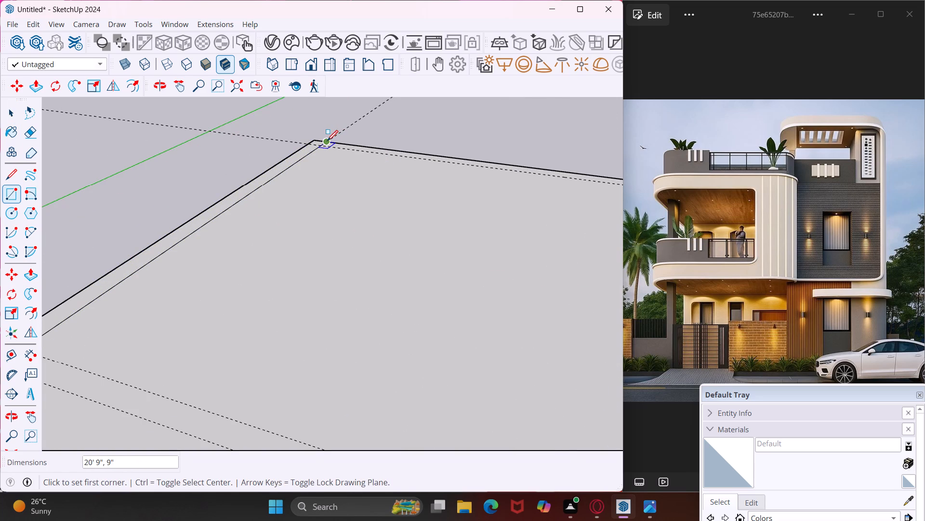
Draw a 29' 3" by 9" wall rectangle along the base edge farthest from the red axis.
left_click(327, 141)
scroll(332, 167, "down", 14)
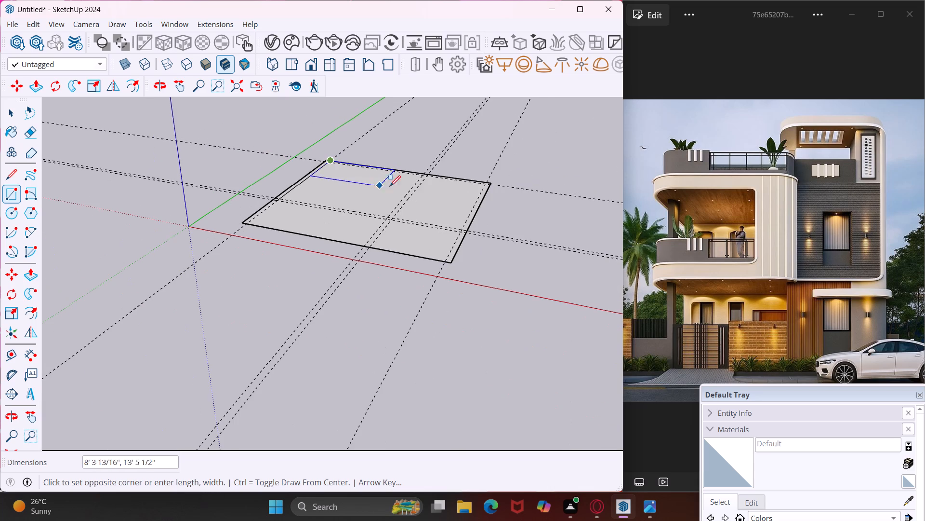
scroll(488, 188, "up", 6)
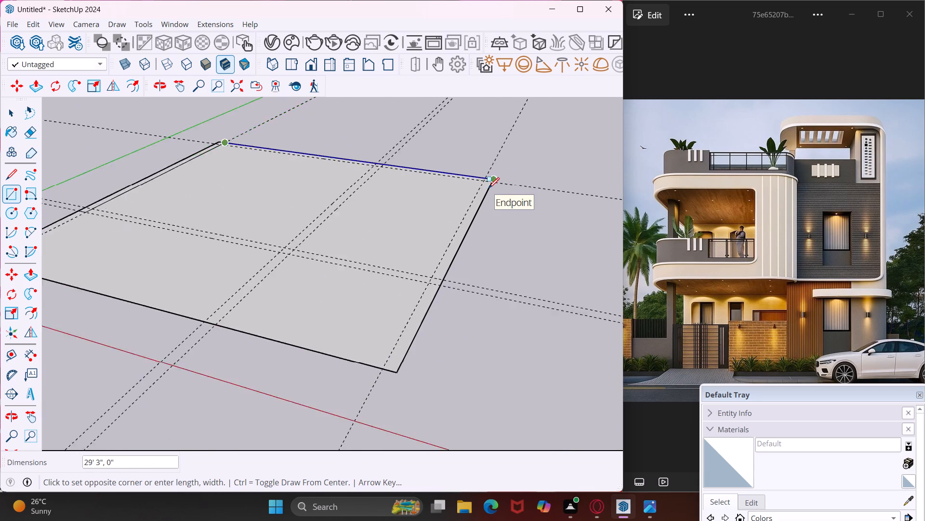
scroll(489, 188, "up", 19)
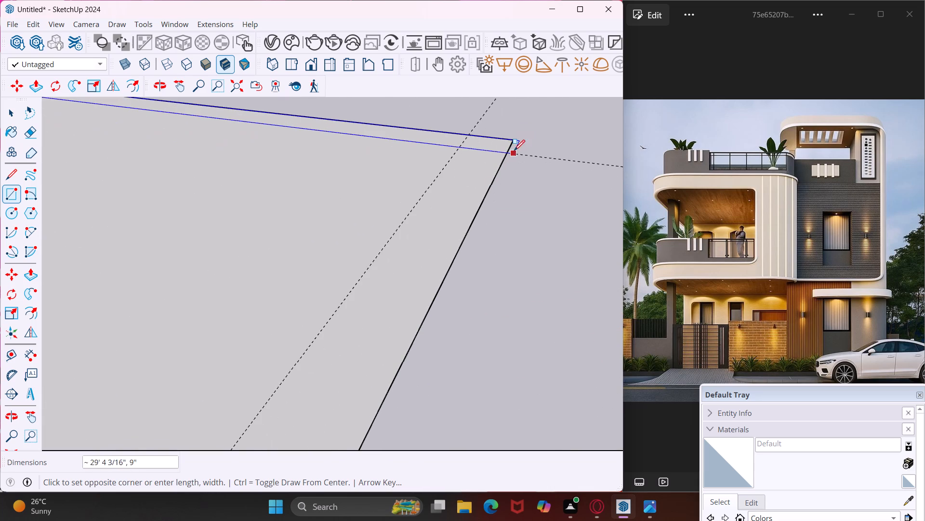
left_click(507, 152)
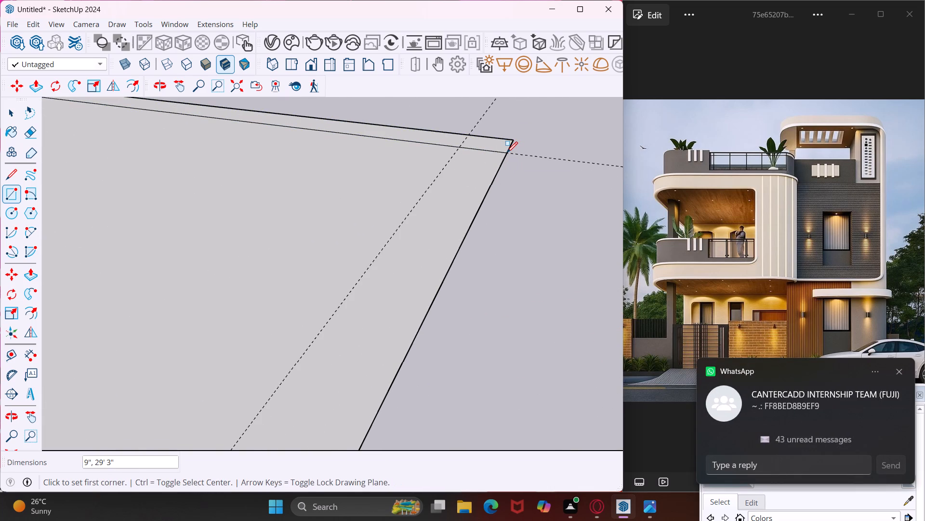
Draw a 9" by 20' wall rectangle along the base edge farthest from the green axis, ending at the crossing guide pair.
left_click(507, 152)
scroll(413, 206, "down", 7)
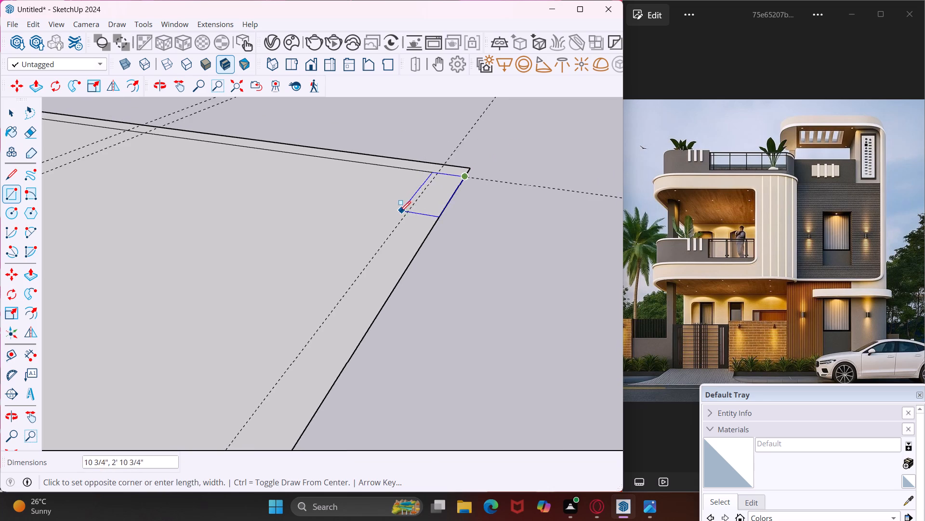
scroll(399, 212, "down", 14)
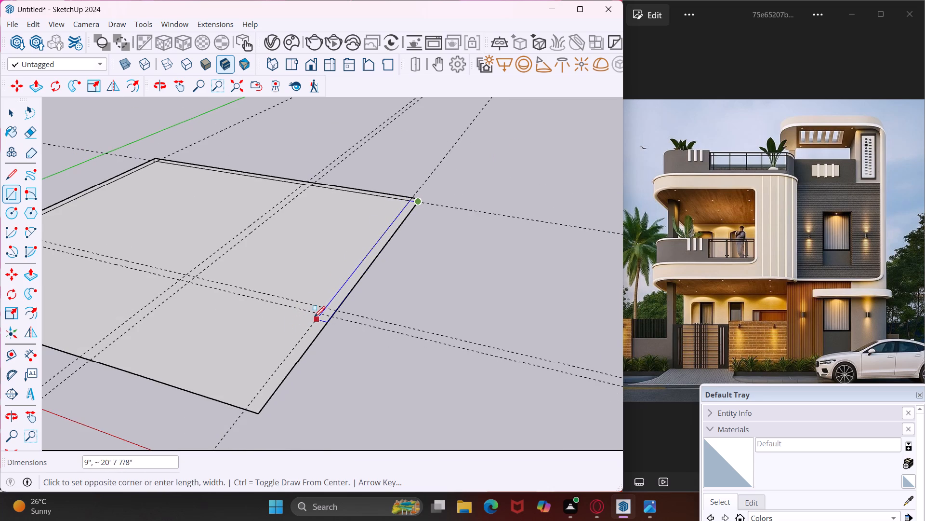
scroll(316, 316, "up", 15)
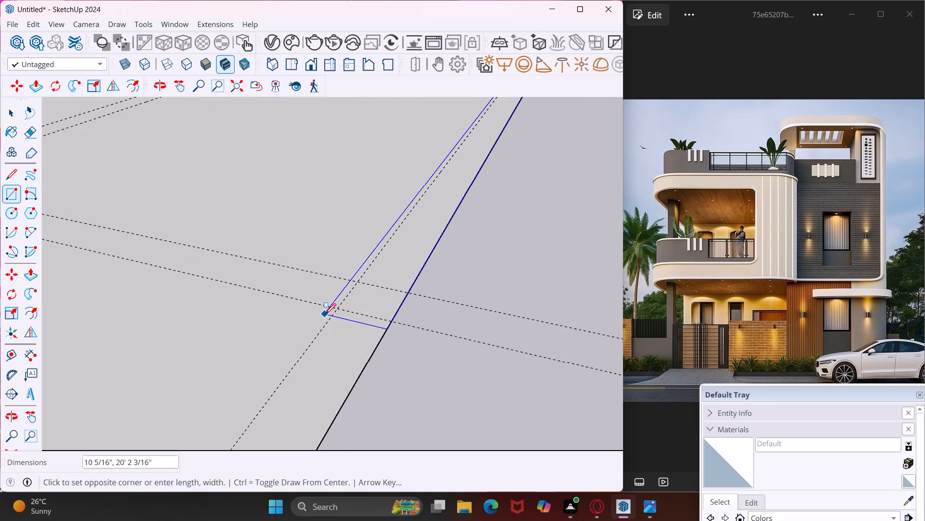
left_click(335, 309)
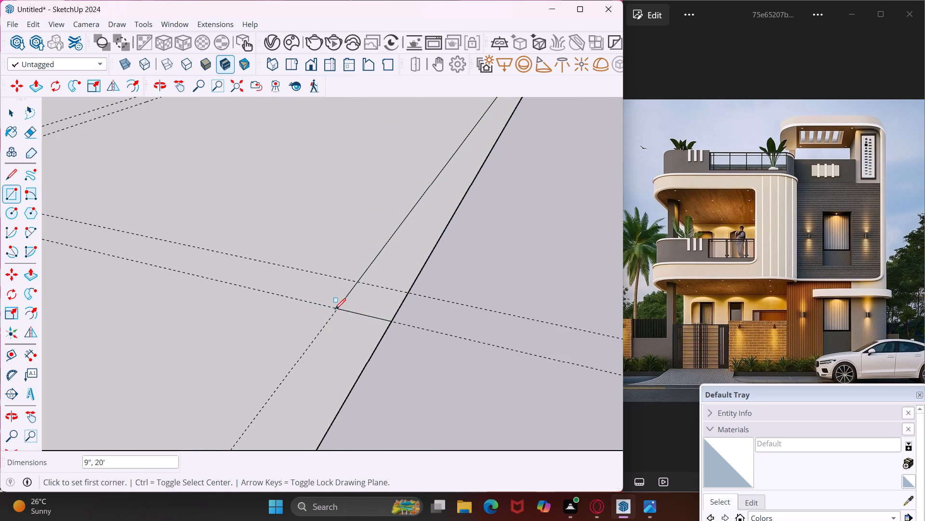
Continue that wall with a 9' 3" by 9" rectangle down to the base corner nearest the red axis.
left_click(339, 306)
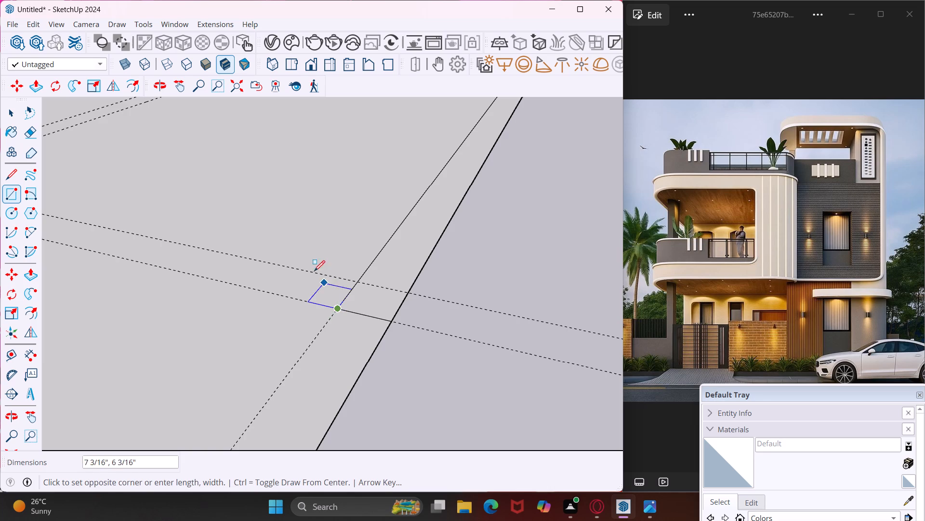
middle_click_drag(301, 252, 397, 280)
scroll(377, 270, "down", 7)
scroll(332, 267, "down", 7)
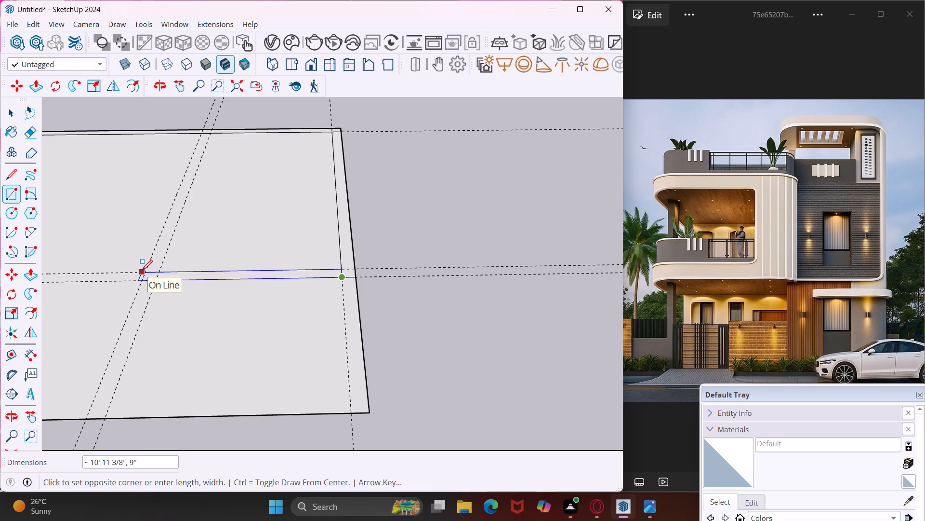
scroll(142, 271, "down", 3)
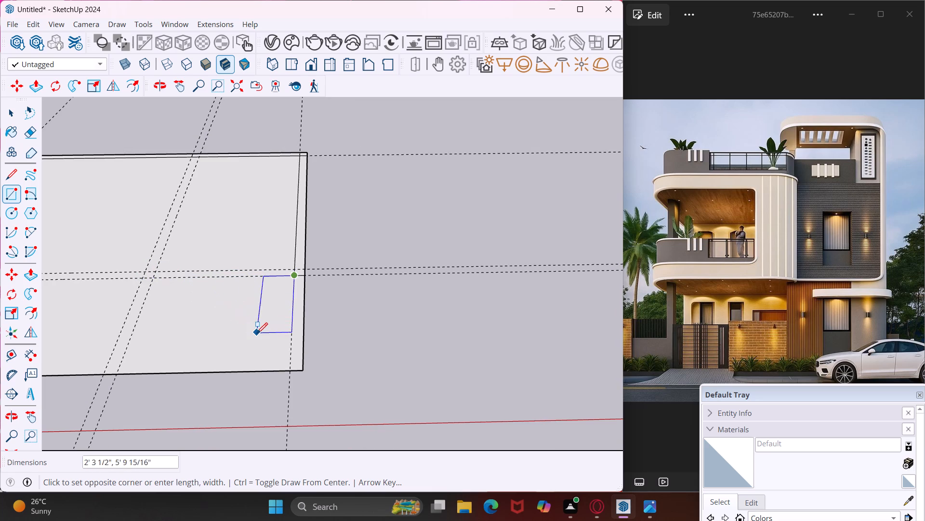
left_click(302, 370)
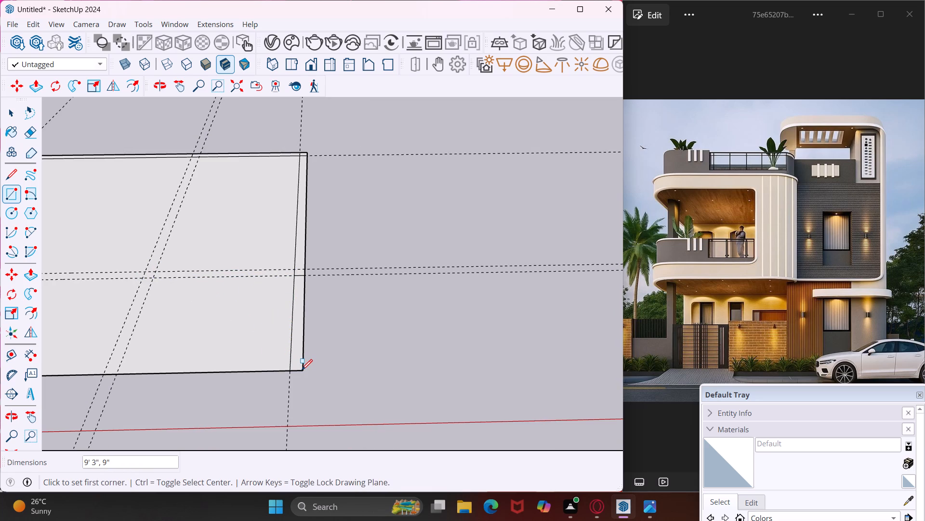
key("Escape")
key("space")
Draw a 9" by 18' 6" interior wall rectangle between the paired guides, from the green-axis-side wall to the central guide crossing.
middle_click_drag(248, 327, 251, 326)
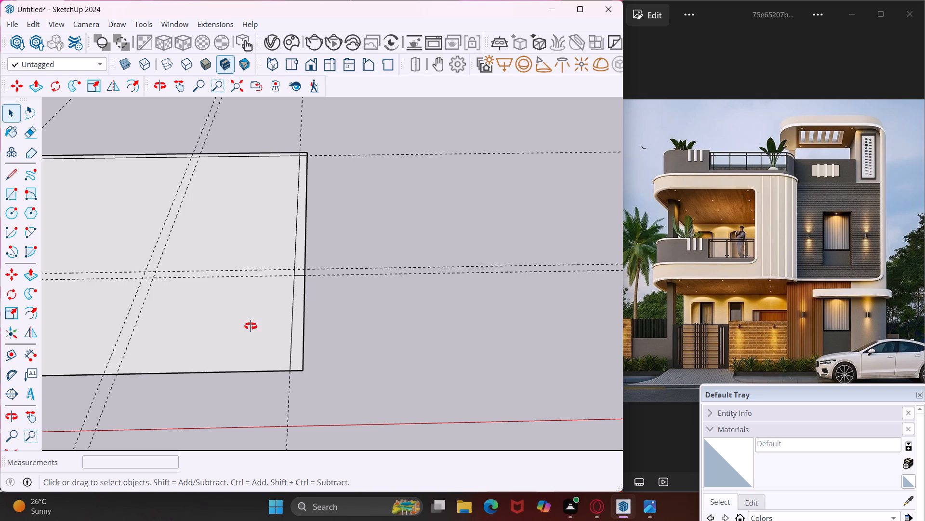
middle_click_drag(251, 326, 319, 311)
scroll(320, 309, "down", 6)
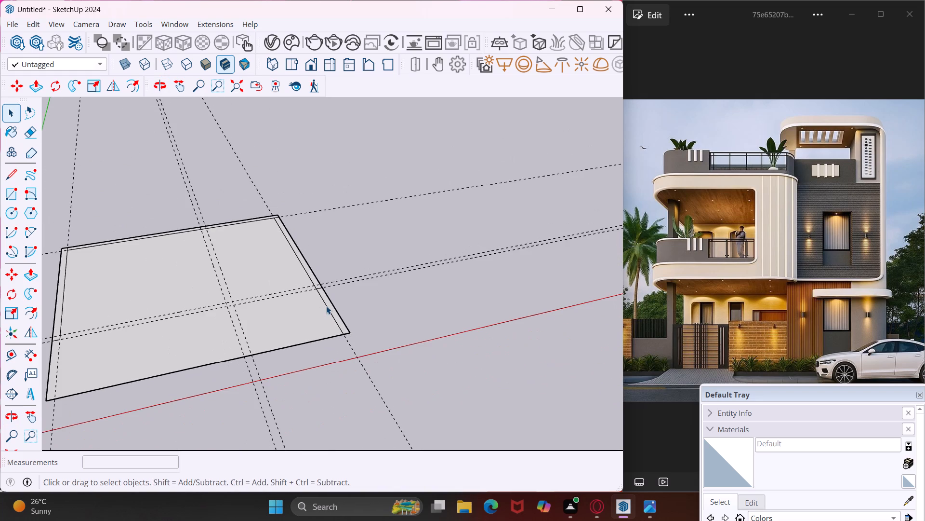
left_click(18, 194)
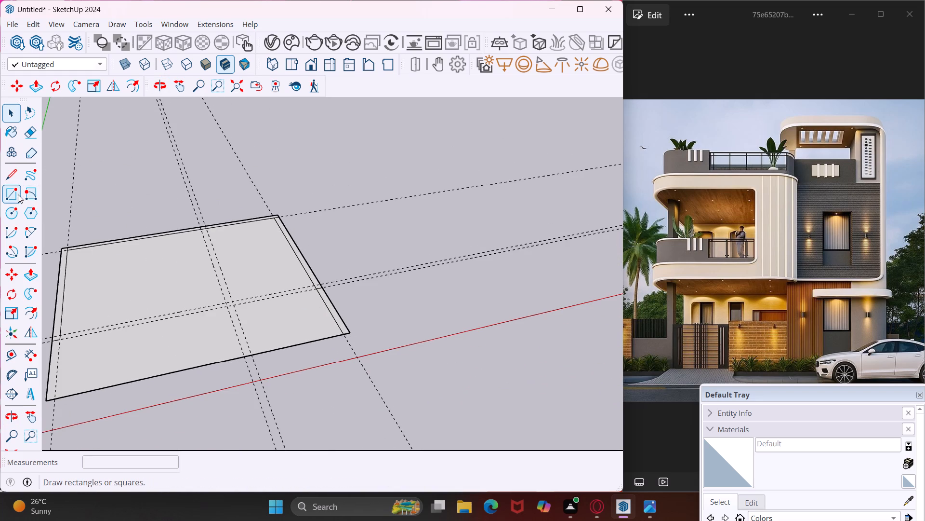
scroll(69, 317, "up", 4)
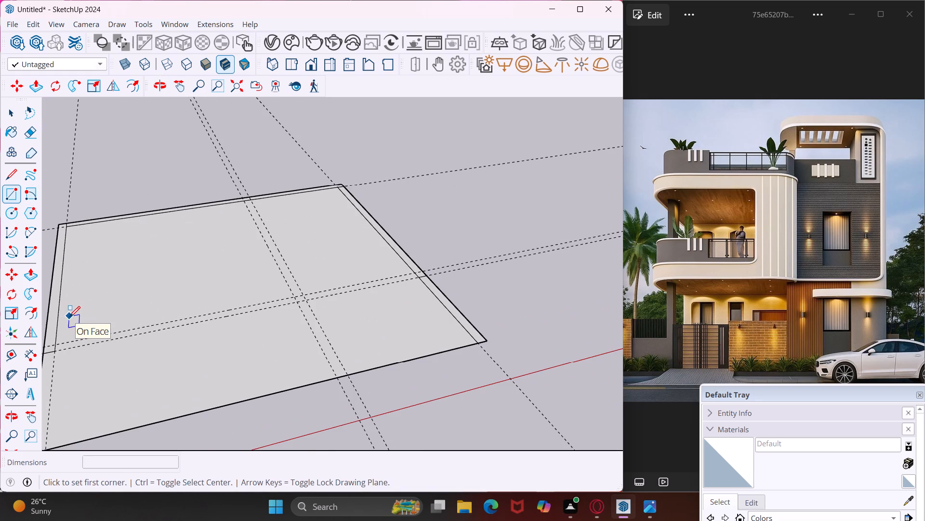
left_click(55, 345)
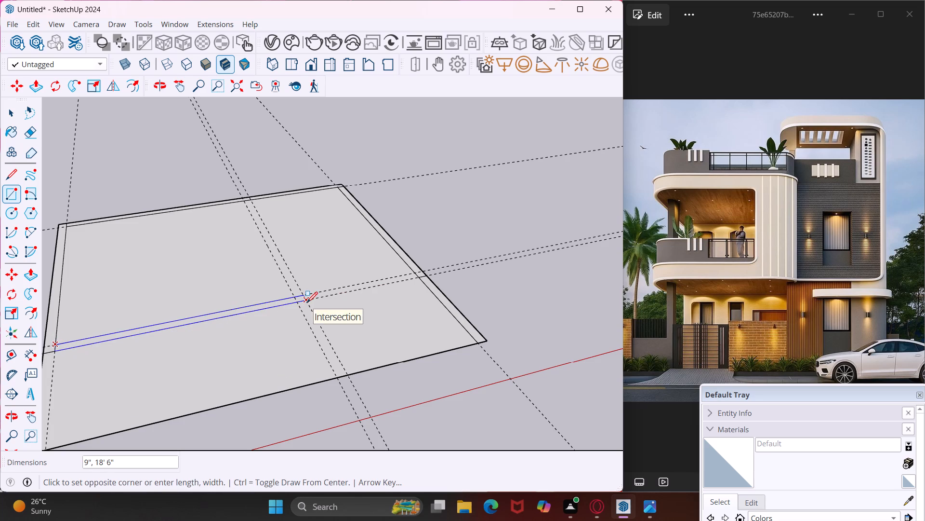
scroll(307, 301, "up", 8)
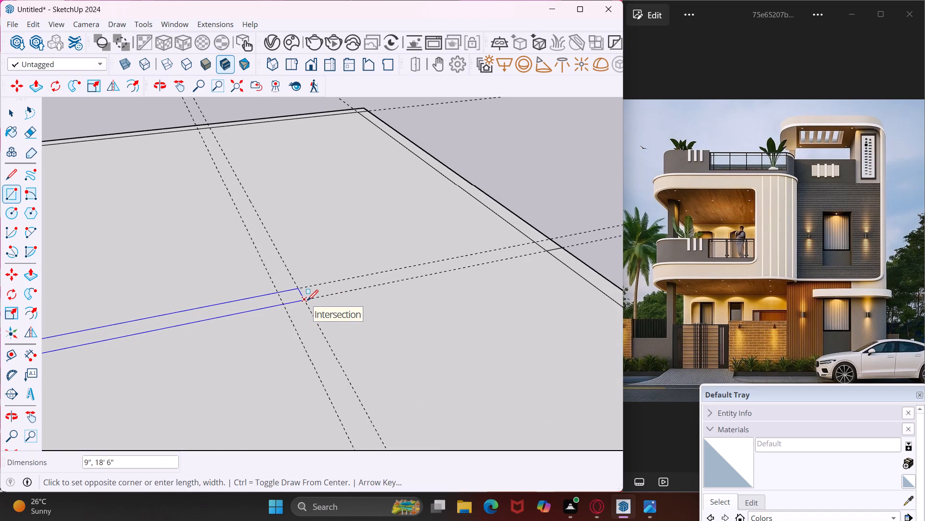
left_click(304, 299)
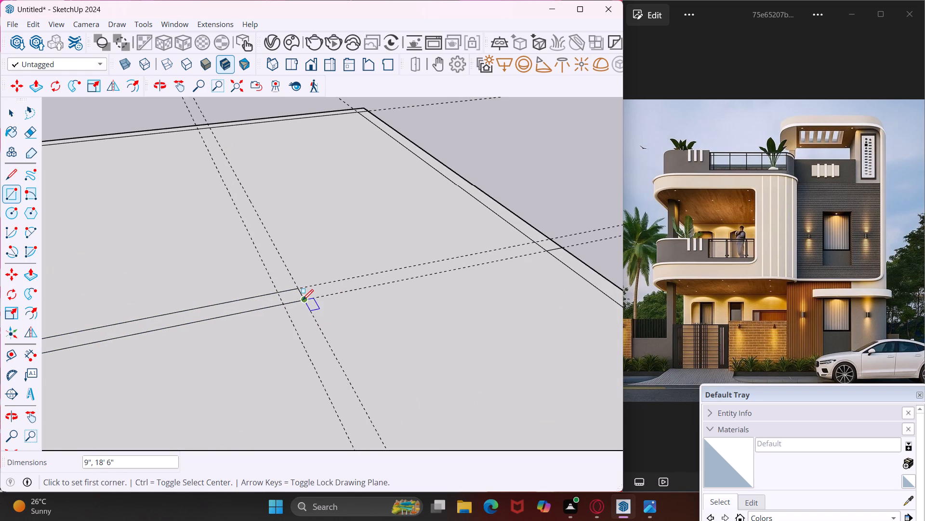
Draw a 9" by 9' 3" wall rectangle between the paired guides, from the central guide crossing to the base edge nearest the red axis.
left_click(303, 300)
scroll(272, 341, "down", 4)
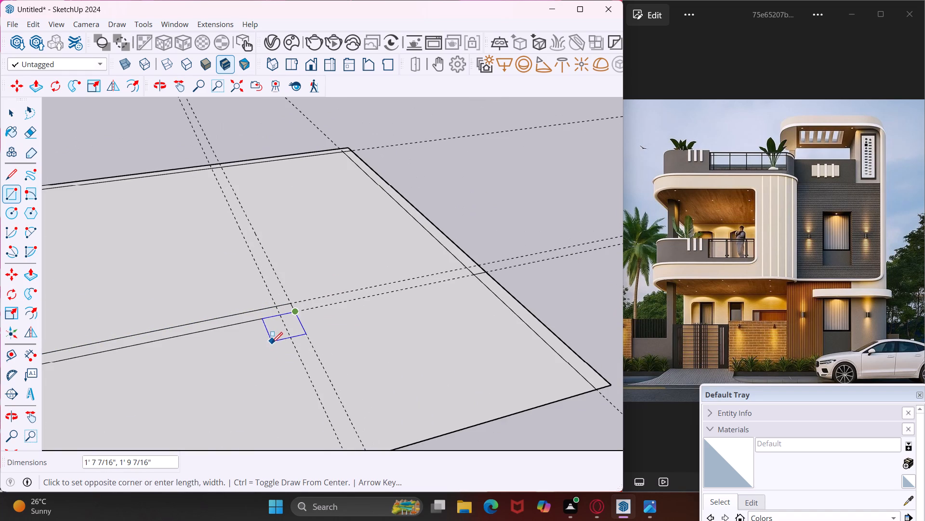
scroll(285, 366, "down", 3)
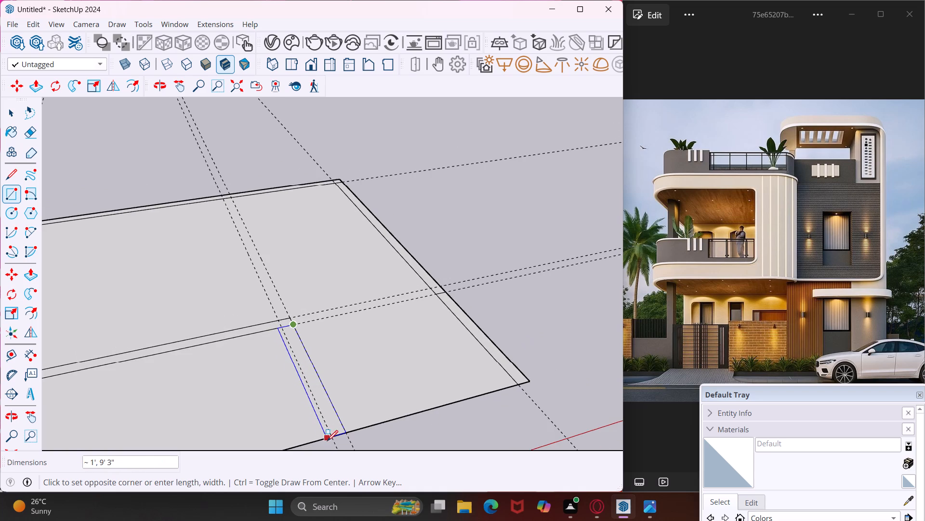
scroll(331, 441, "up", 3)
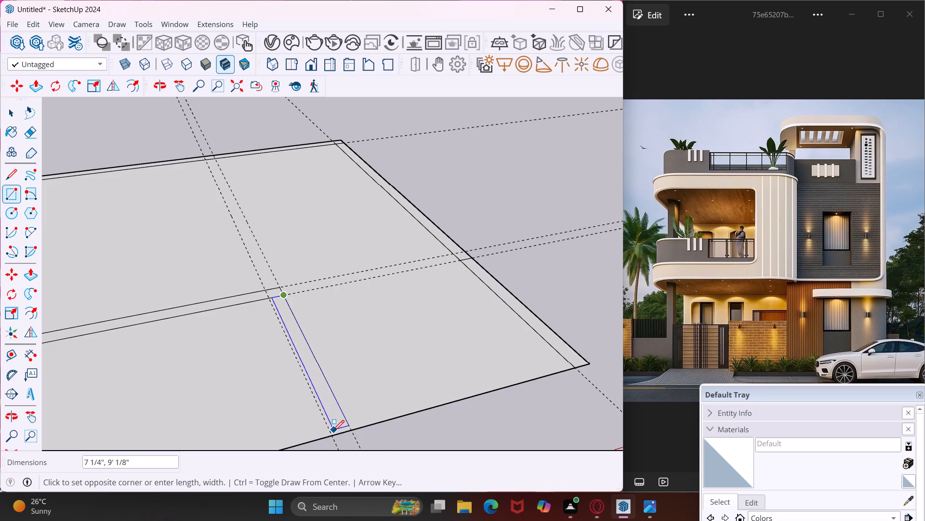
left_click(331, 435)
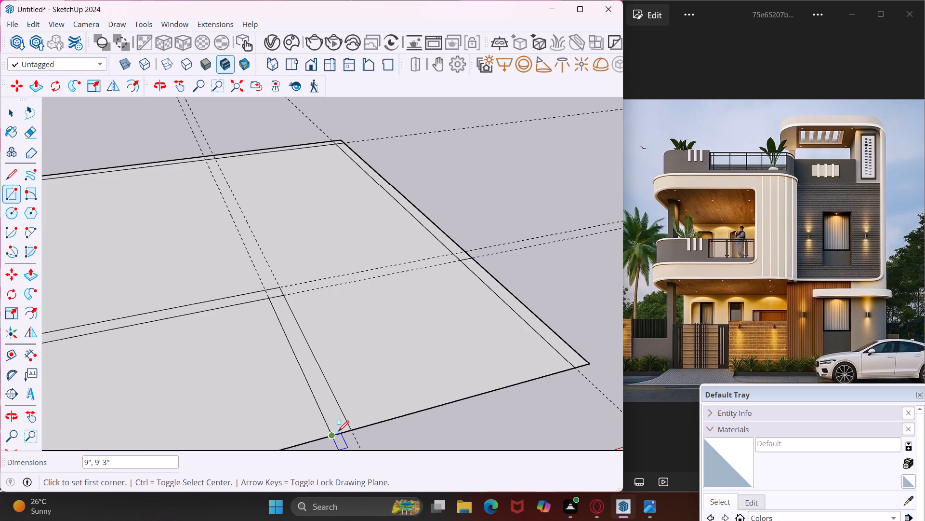
key("Escape")
key("space")
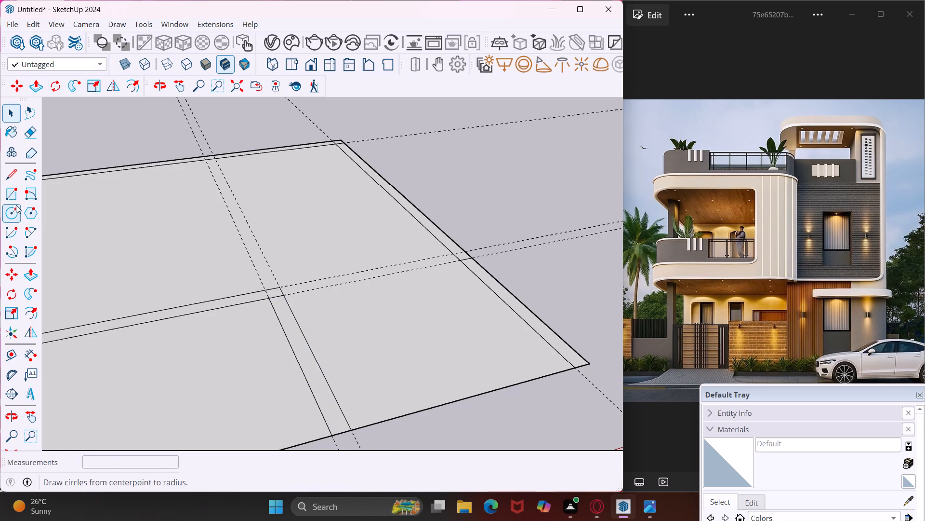
Place a guide 9" inside the base edge nearest the red axis.
left_click(13, 353)
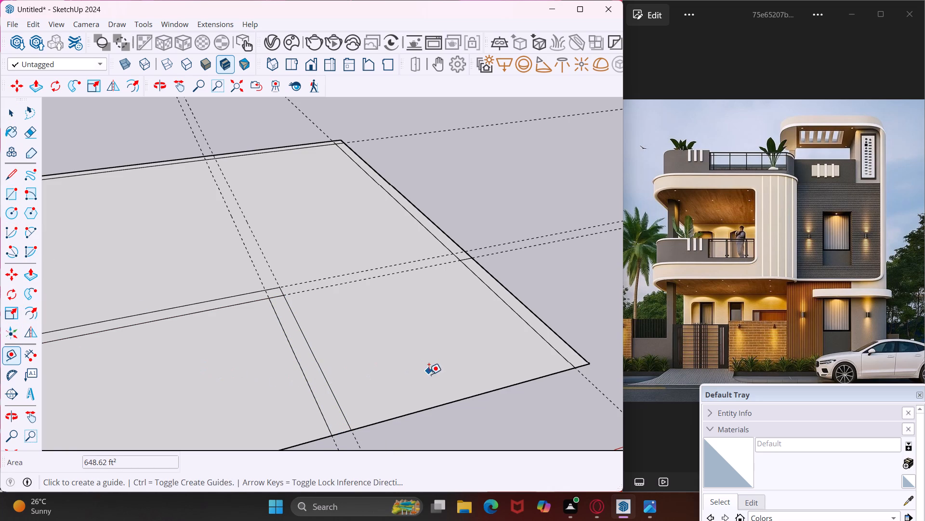
left_click(458, 402)
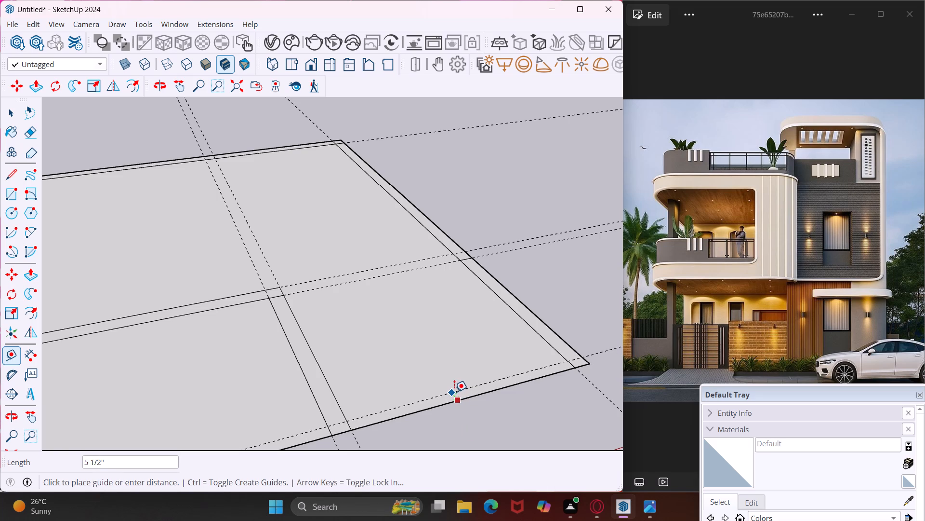
type("9\"")
key("Return")
key("Escape")
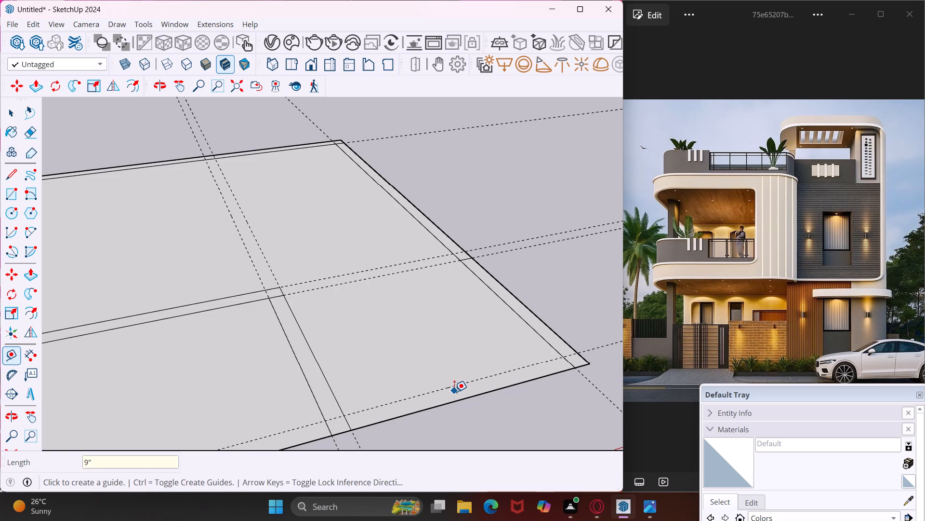
key("space")
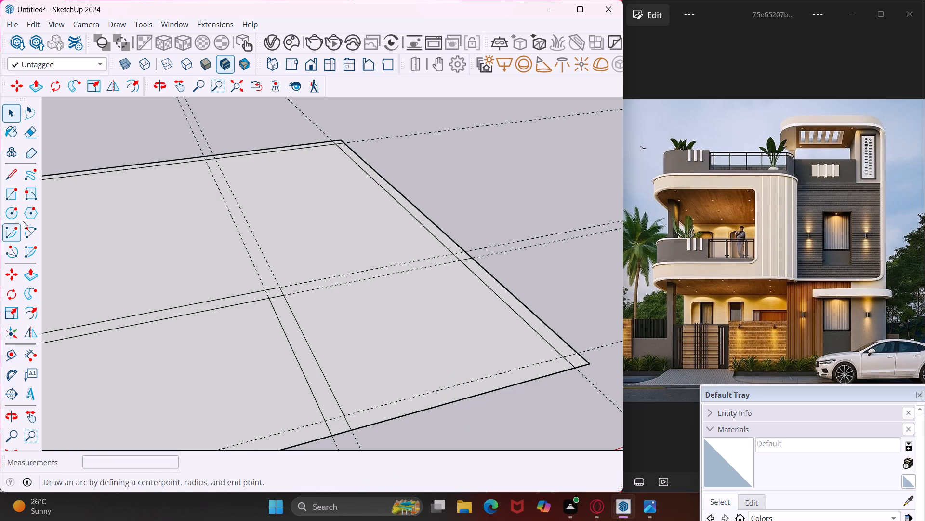
Draw a 9" by 10' wall rectangle along the base edge nearest the red axis, from the interior wall to the outer side wall.
left_click(13, 196)
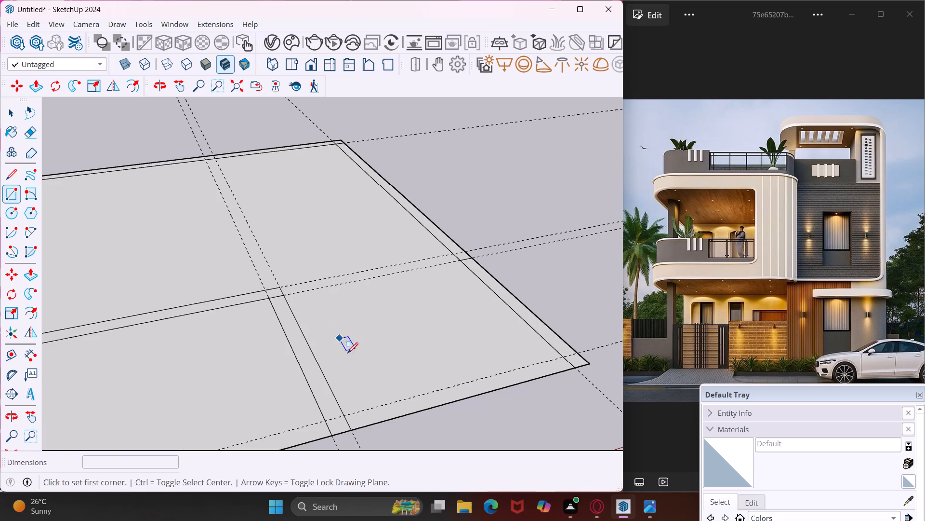
left_click_drag(343, 415, 347, 416)
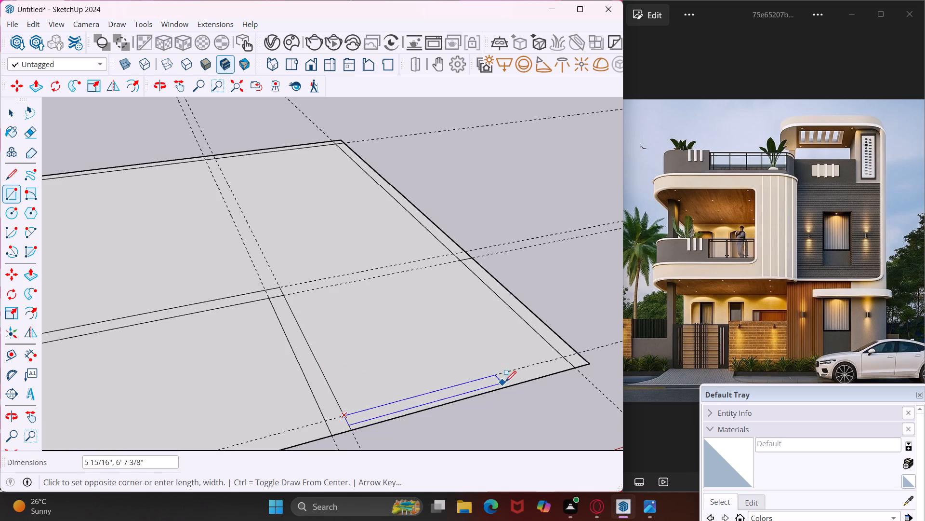
left_click(573, 370)
key("Escape")
key("space")
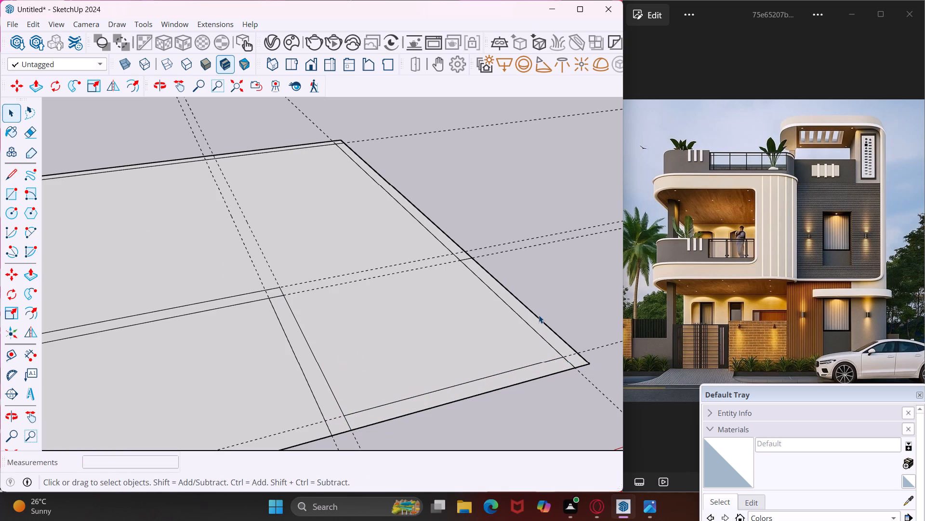
Extrude the 9' 3" wall strip on the side farthest from the green axis up 10'.
left_click(534, 325)
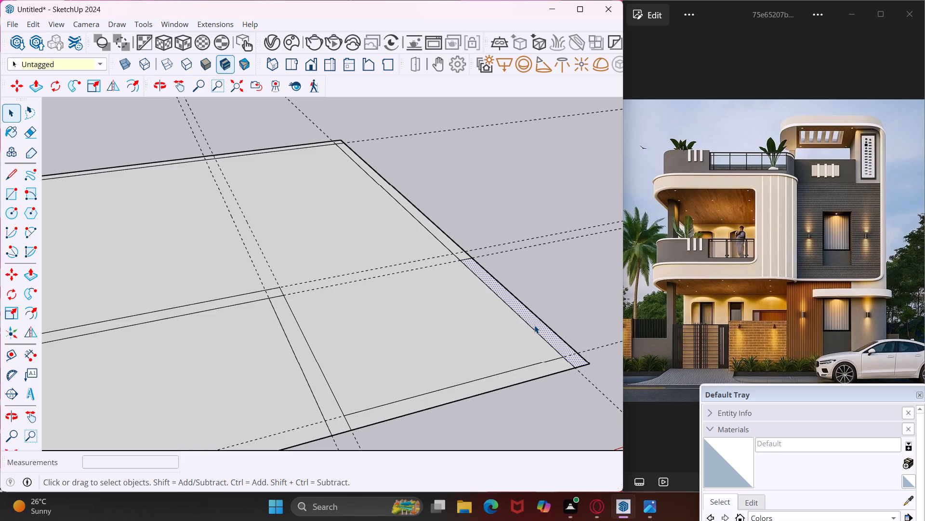
key("p")
left_click(534, 325)
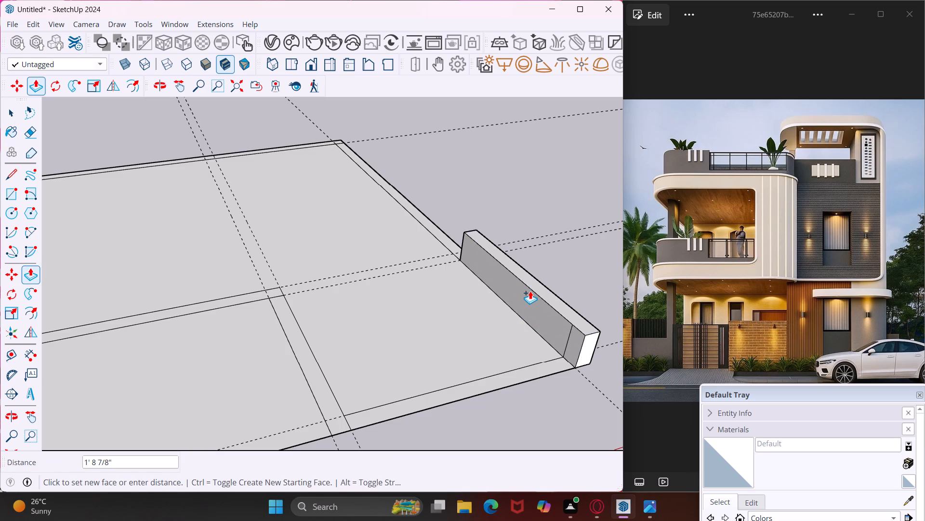
type("10'")
key("Return")
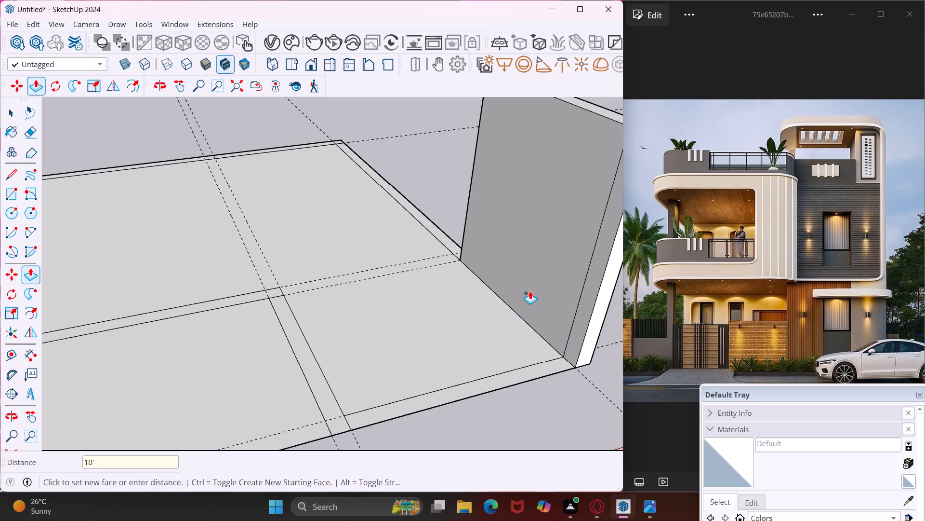
Extrude the 10' long front wall strip near the red axis up 10', level with the raised side wall.
left_click(541, 364)
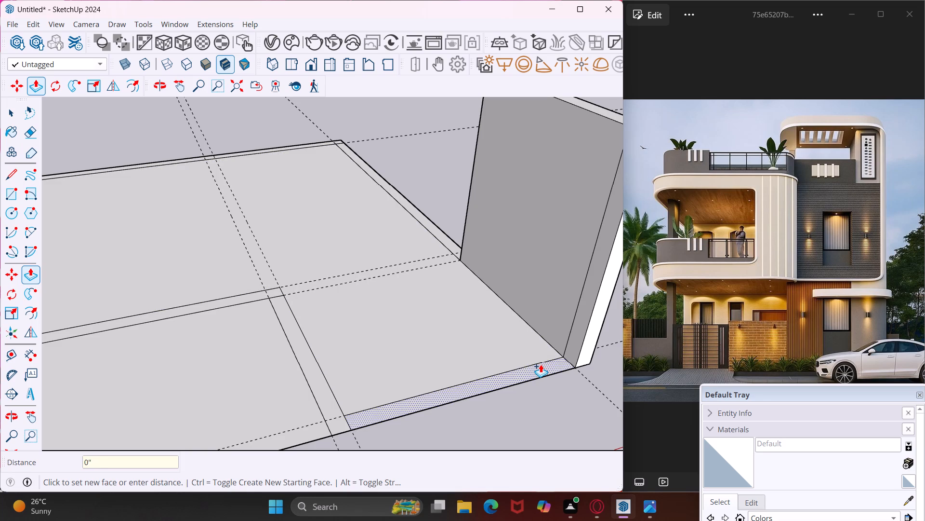
scroll(554, 292, "down", 8)
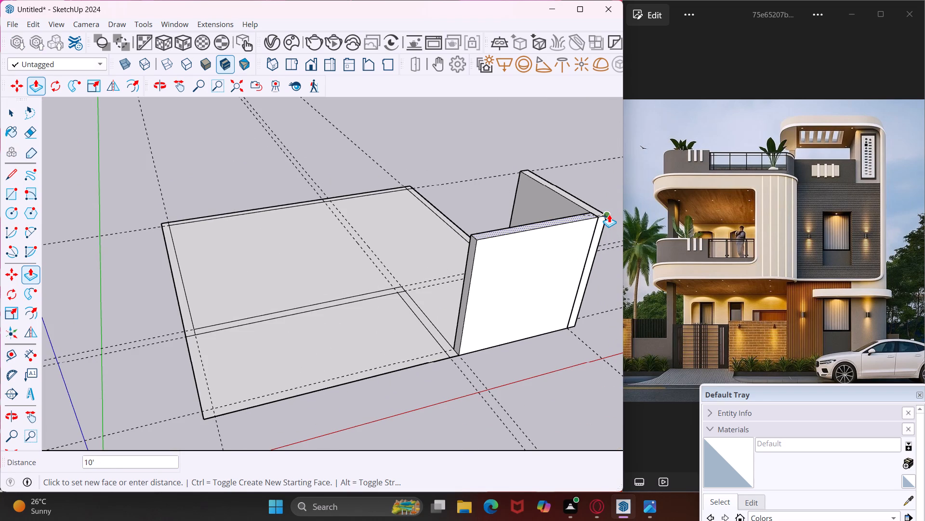
left_click(609, 214)
Extrude the 9' 3" interior wall strip up 10', level with the top of the front wall.
middle_click_drag(529, 343, 468, 154)
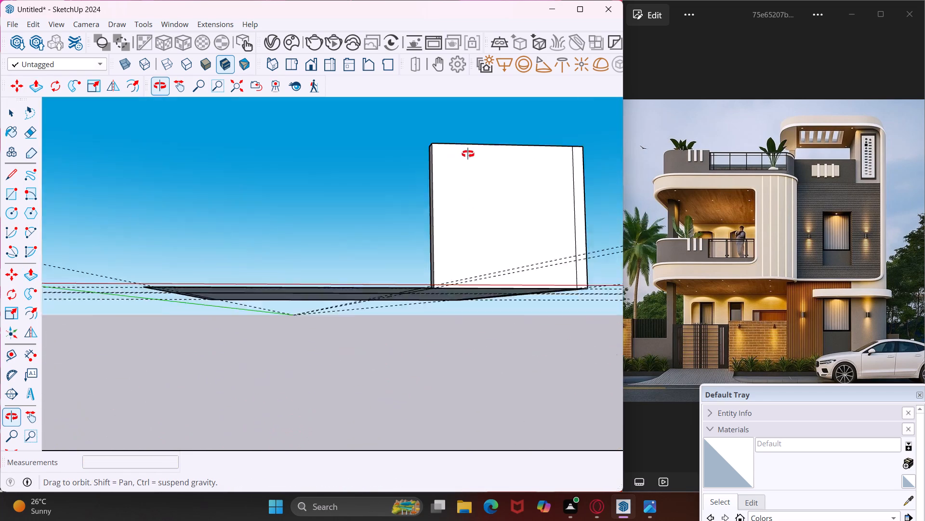
middle_click_drag(468, 154, 547, 358)
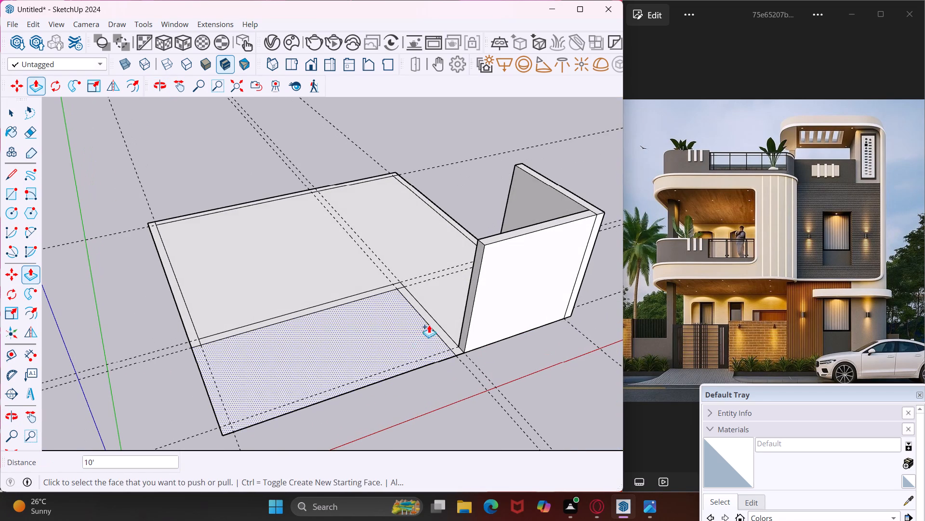
scroll(442, 320, "up", 6)
left_click(439, 343)
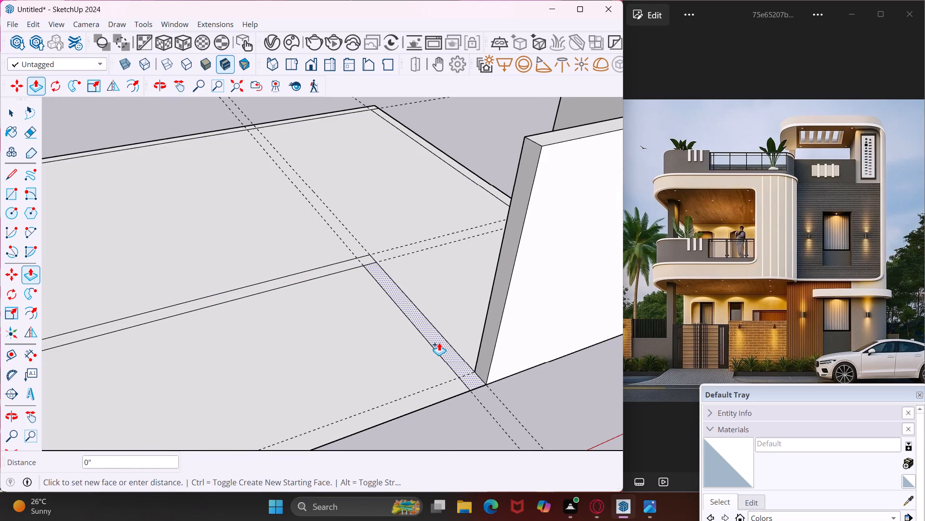
left_click(542, 137)
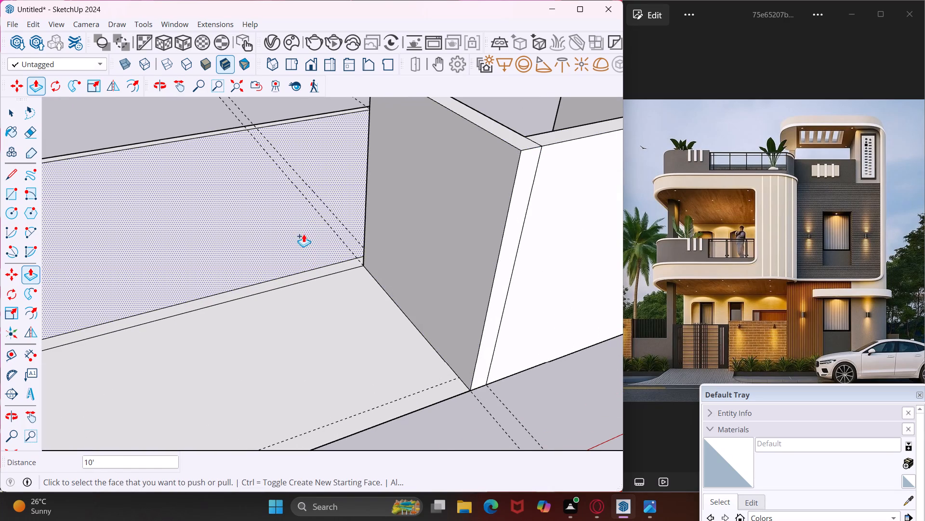
Extrude the 18' 6" interior wall strip up 10', level with the adjoining raised wall.
scroll(317, 268, "up", 7)
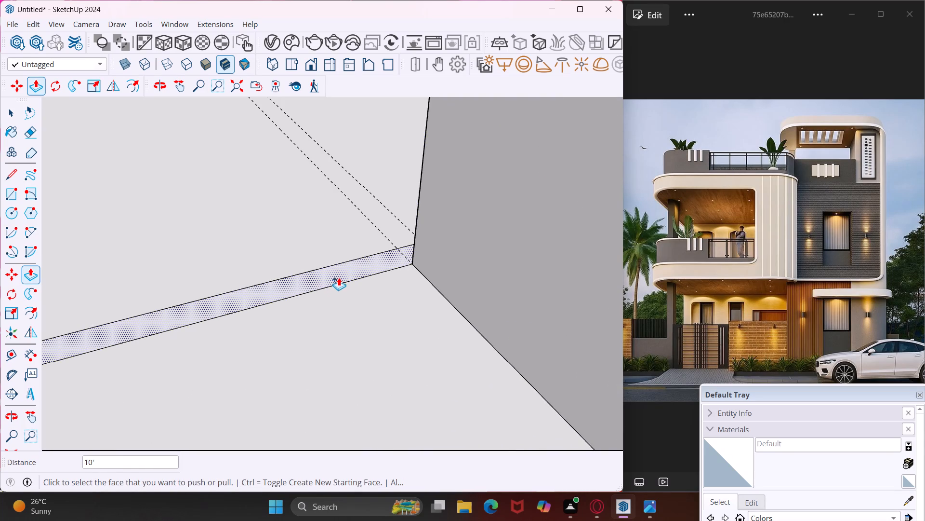
left_click(339, 276)
scroll(326, 265, "down", 12)
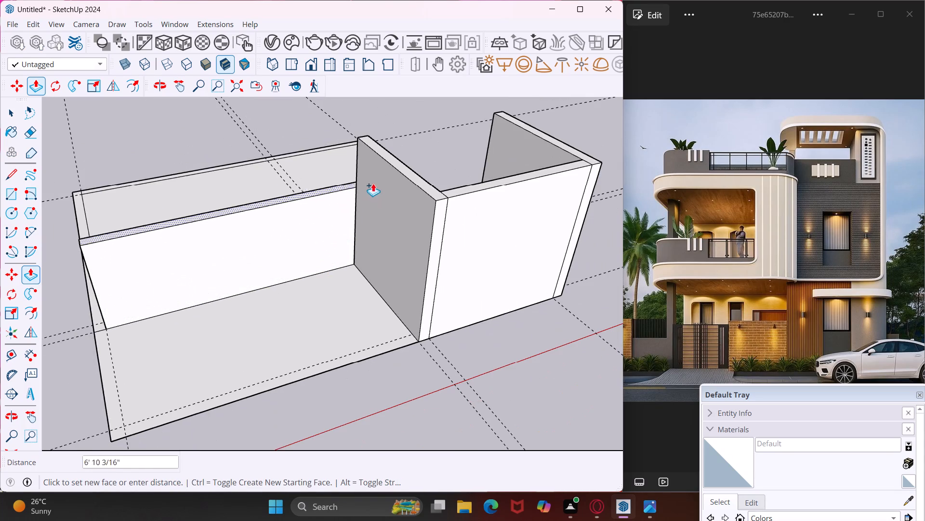
left_click(389, 158)
Extrude the wall strip along the base edge nearest the green axis up 10', matching the interior wall's top.
scroll(385, 161, "down", 6)
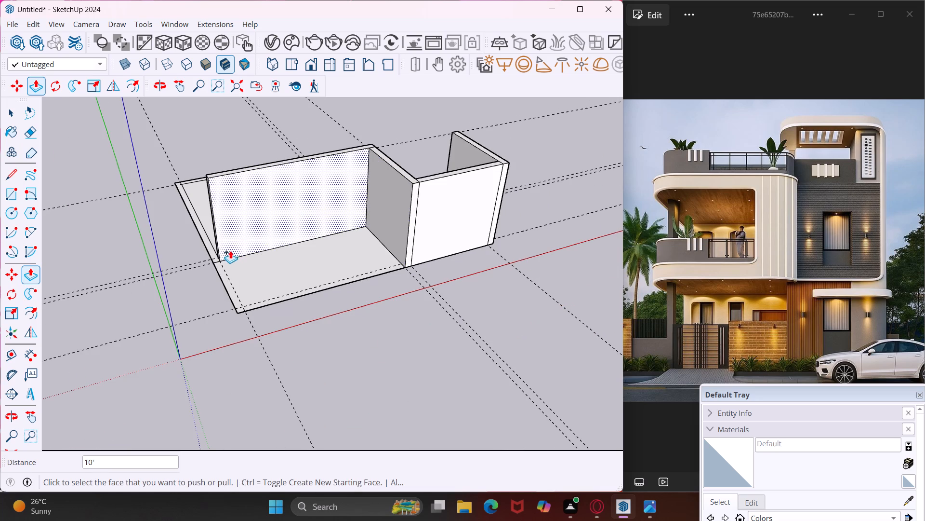
scroll(210, 242, "up", 9)
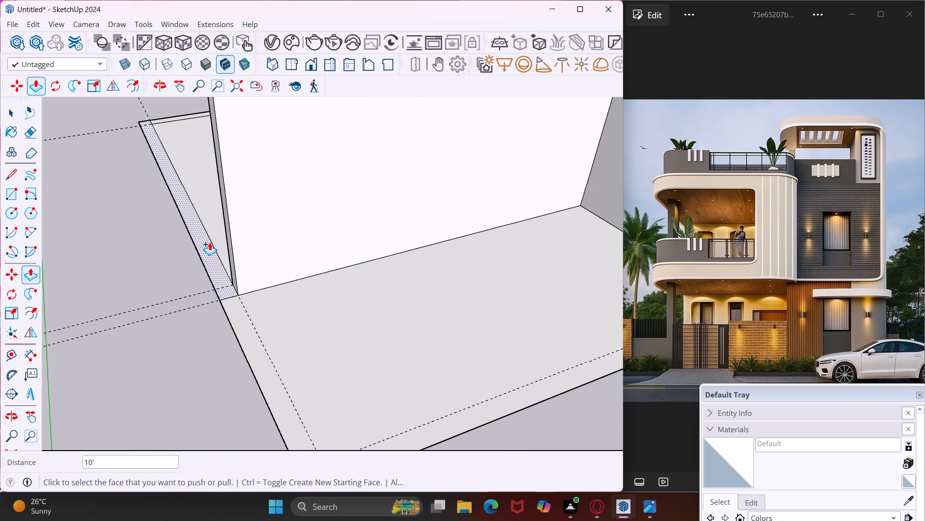
left_click(210, 242)
scroll(256, 144, "down", 16)
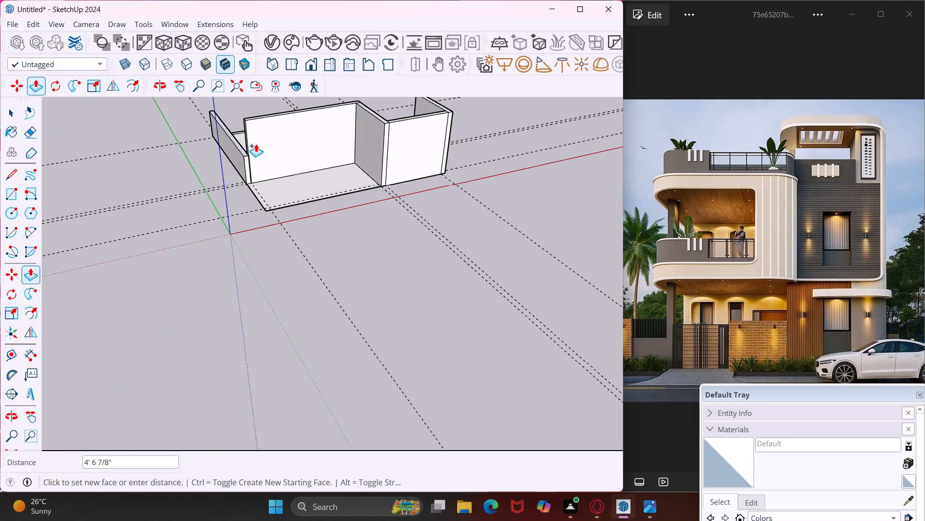
left_click(255, 116)
Extrude the back wall strip, along the base edge farthest from the red axis, up 10' to the raised walls' top.
middle_click_drag(256, 116, 547, 150)
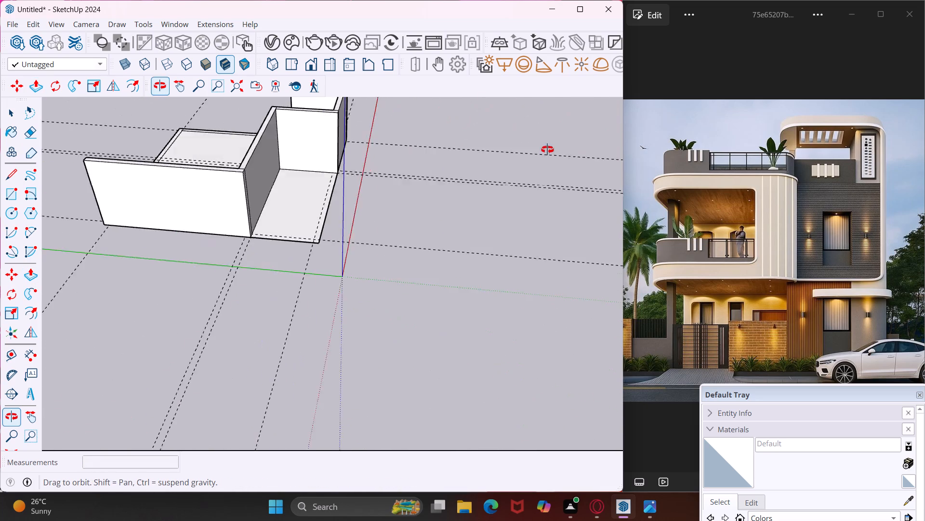
middle_click_drag(547, 150, 567, 156)
scroll(120, 207, "up", 9)
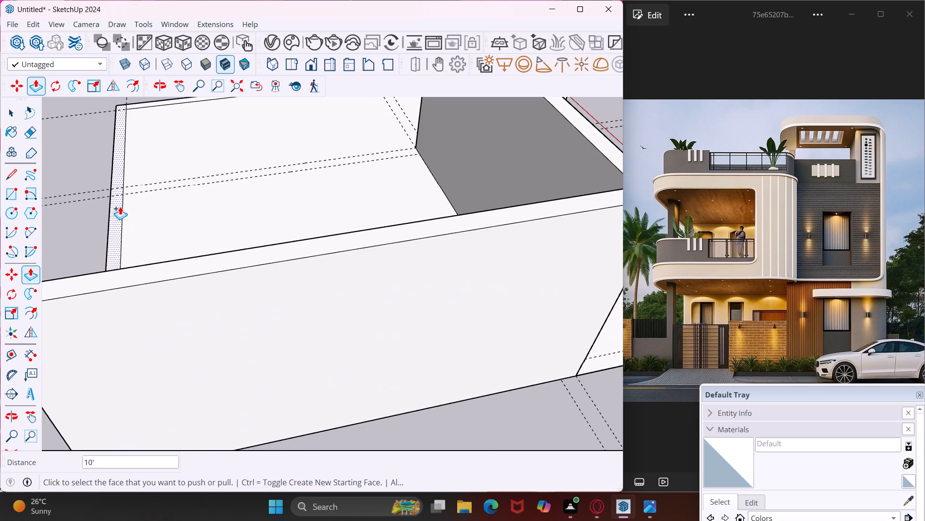
left_click(113, 219)
scroll(107, 197, "down", 7)
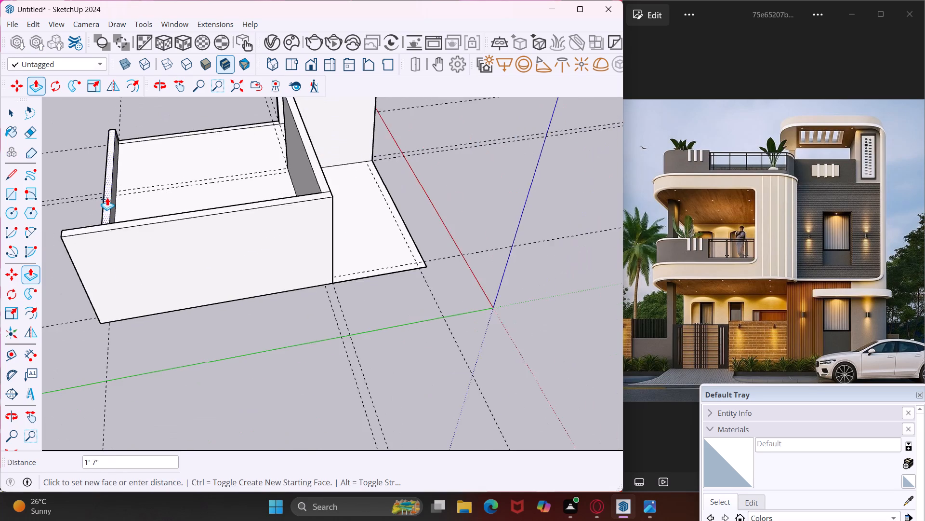
scroll(107, 197, "down", 5)
left_click(98, 216)
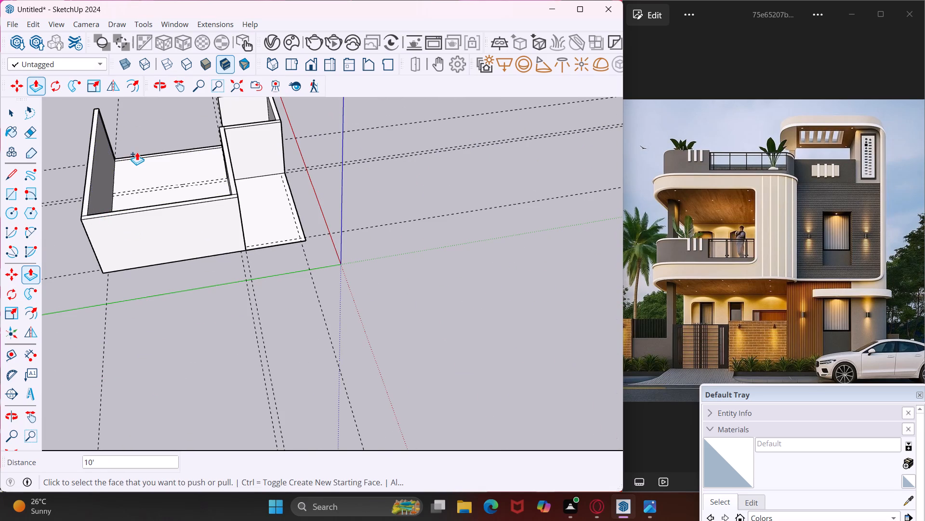
Extrude the remaining 20' wall strip on the side farthest from the green axis up 10', level with the back wall.
scroll(137, 152, "up", 18)
scroll(137, 152, "up", 12)
left_click(165, 167)
scroll(161, 152, "down", 14)
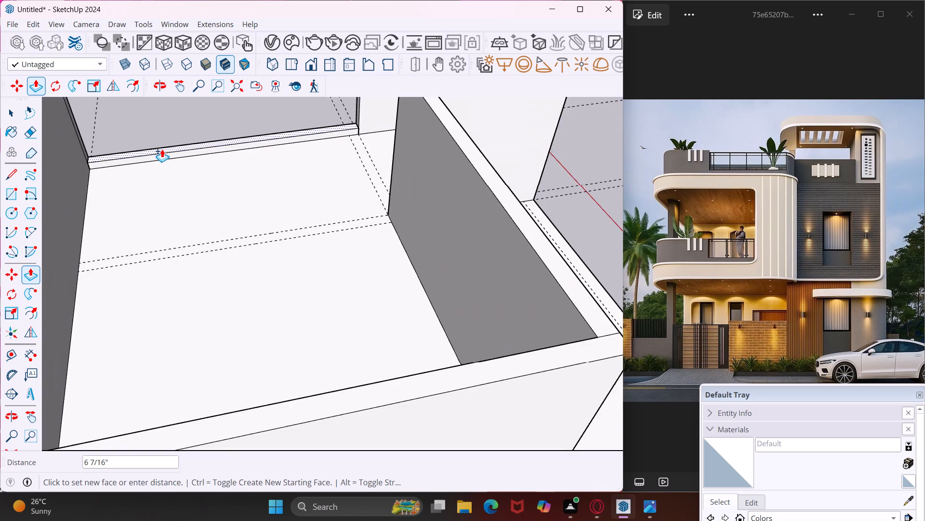
scroll(162, 149, "down", 6)
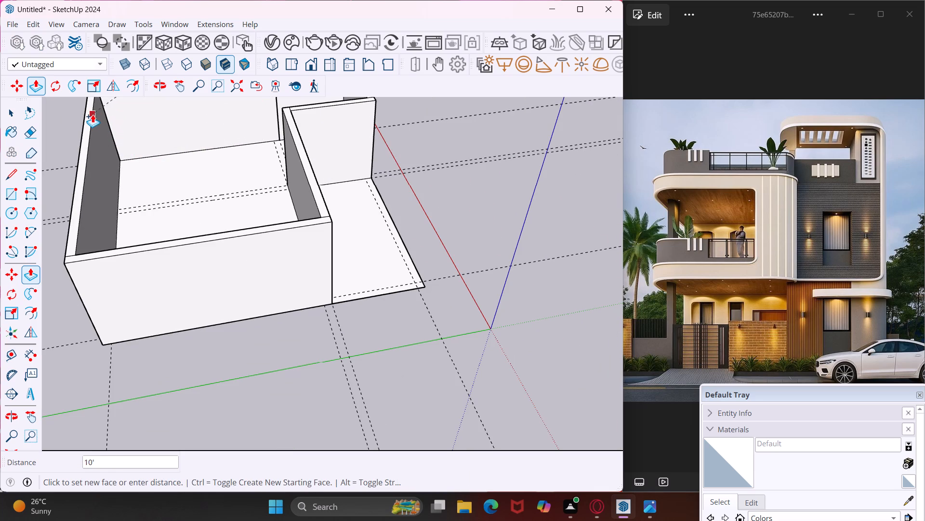
left_click(90, 113)
key("Escape")
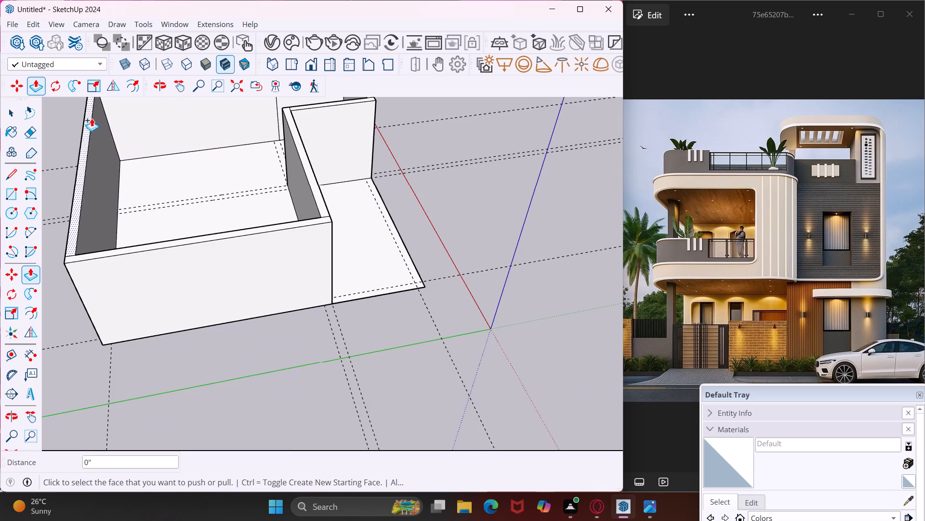
key("space")
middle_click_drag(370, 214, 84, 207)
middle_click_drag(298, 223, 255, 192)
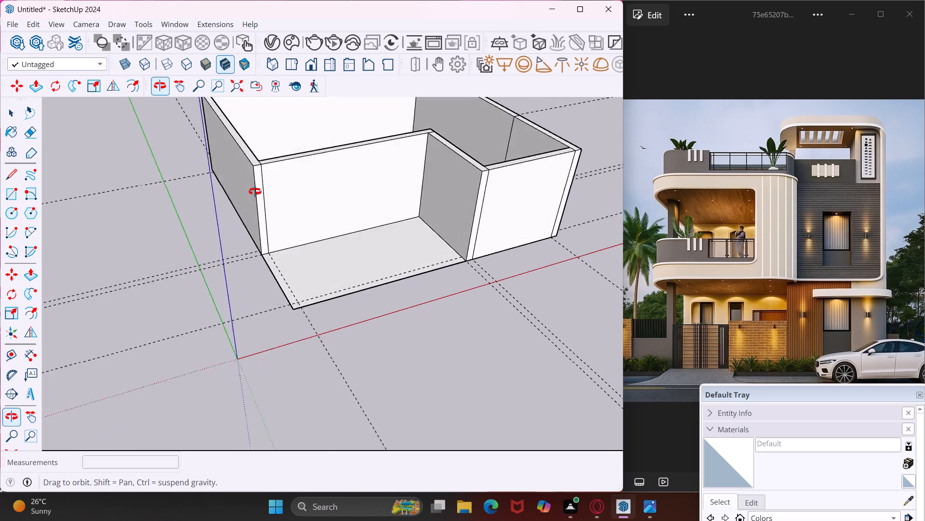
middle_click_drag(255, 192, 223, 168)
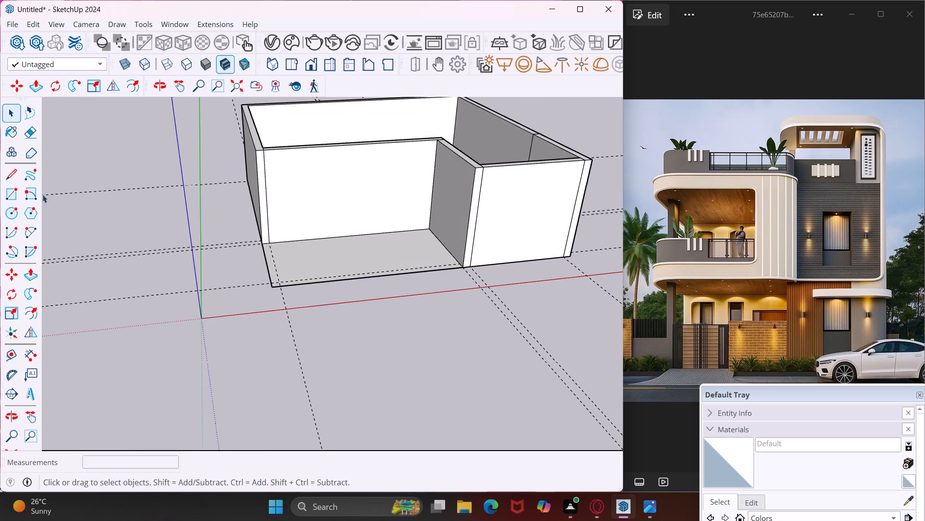
Place three vertical guides on the recessed wall: 1' from the vertical seam at its green-axis end, and successively 3' and 1' farther.
left_click(18, 352)
left_click(266, 186)
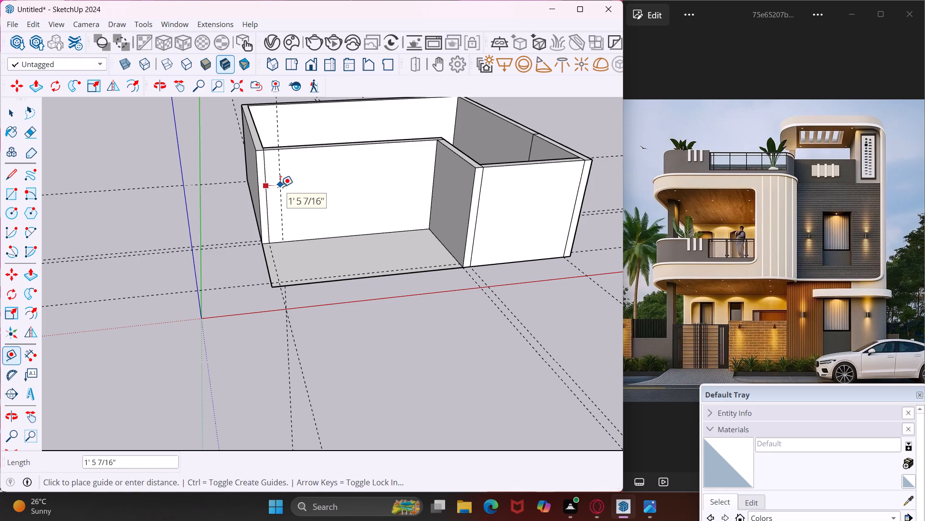
type("1'")
key("Return")
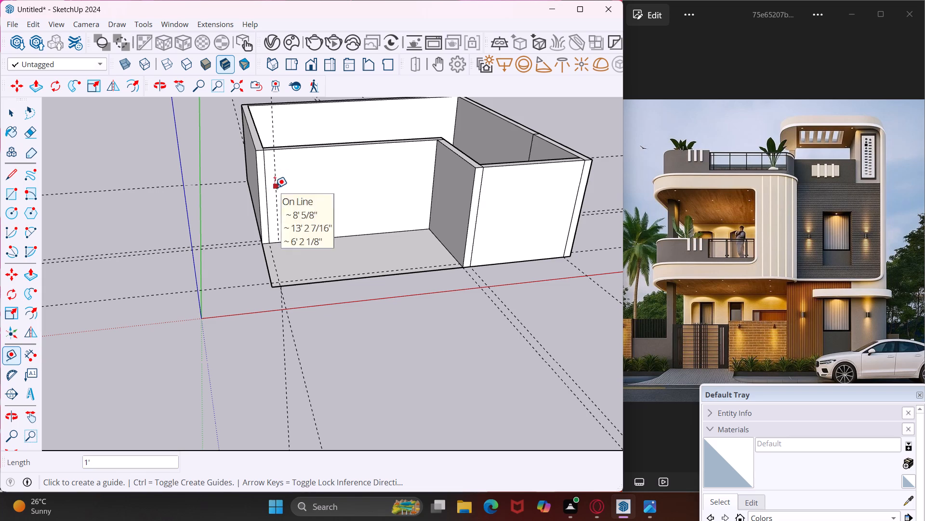
left_click(275, 188)
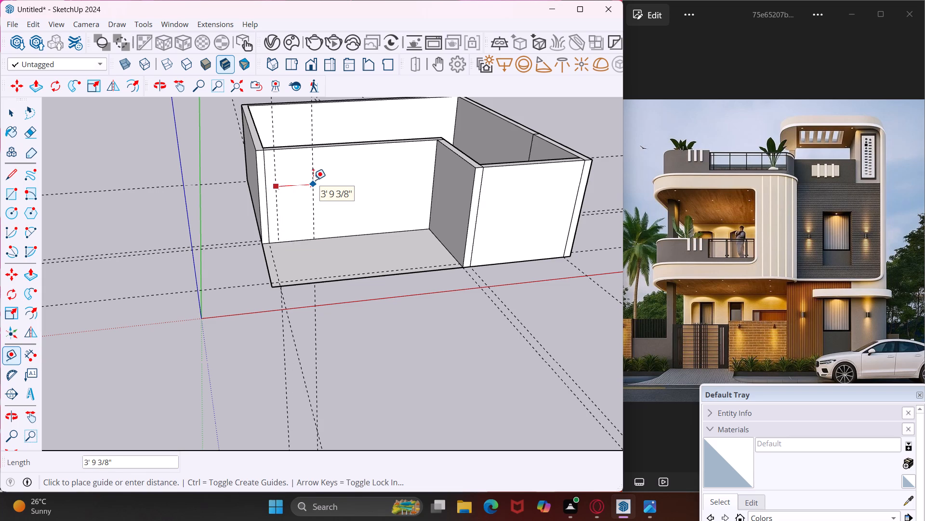
type("3'")
key("Return")
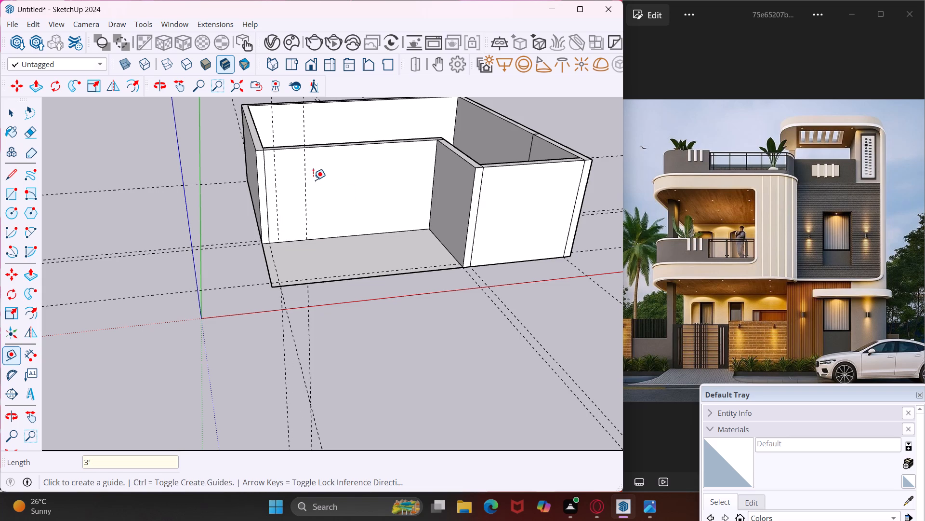
left_click(309, 183)
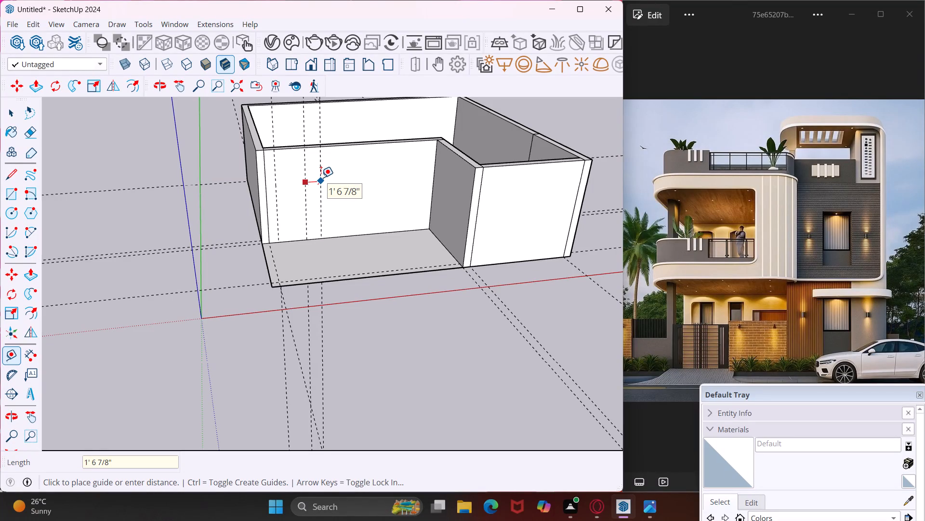
type("1'")
key("Return")
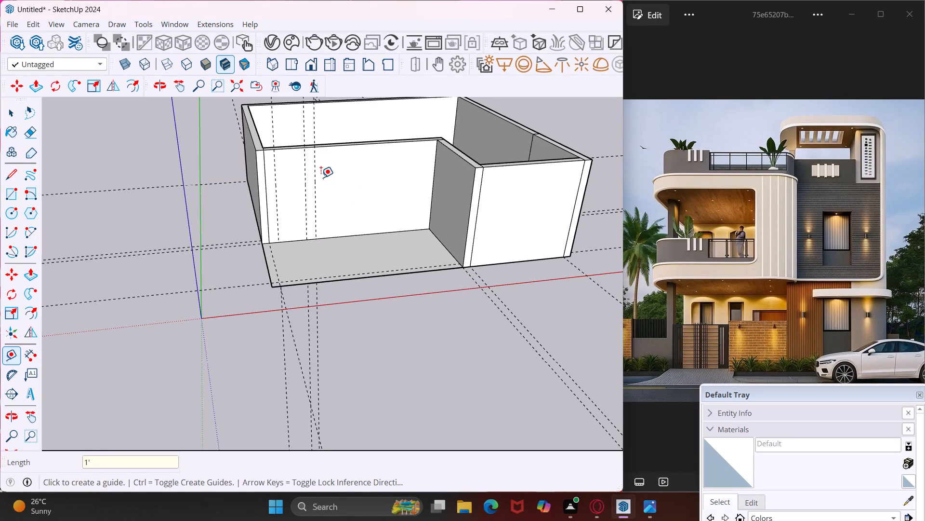
Continue the vertical guides across the recessed wall, adding one 2' 6" past the last guide and another 1' beyond it.
left_click(317, 188)
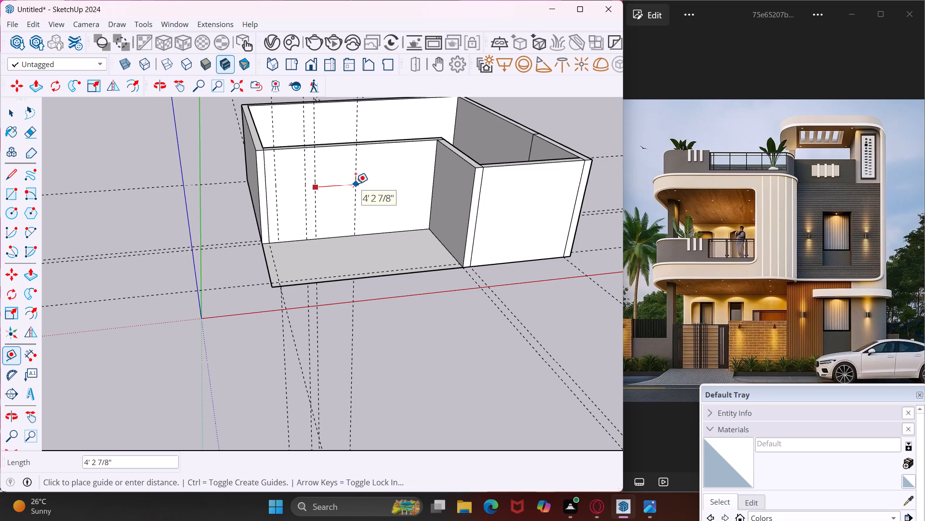
type("2'")
key("6")
key("shift+quotedbl")
key("Return")
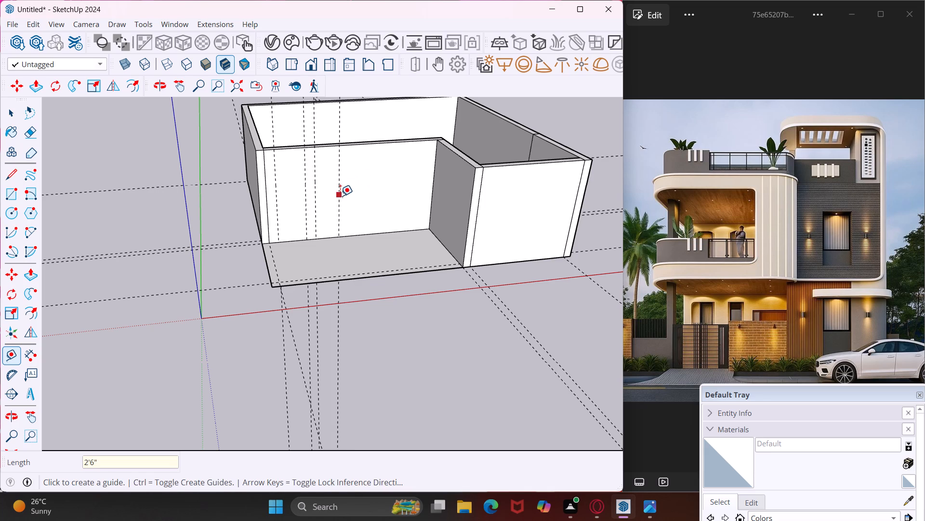
left_click(340, 196)
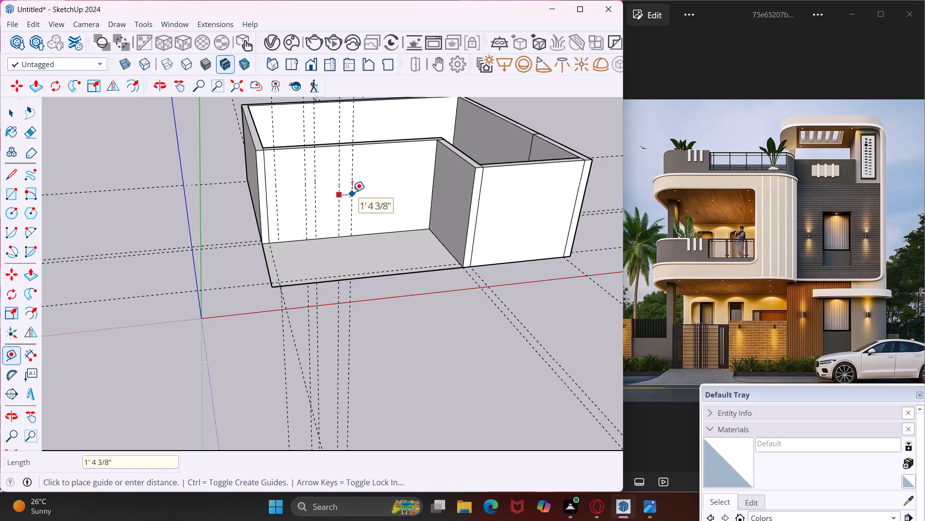
key("1")
key("apostrophe")
key("Return")
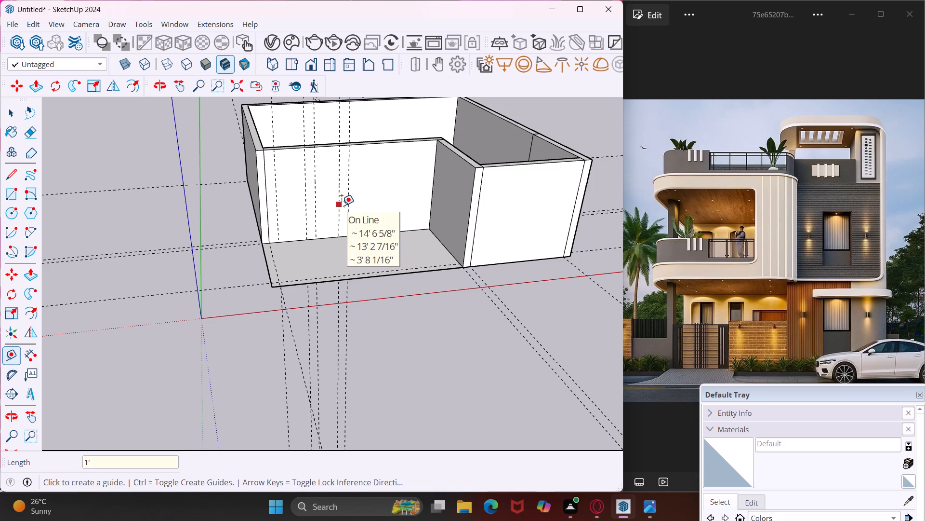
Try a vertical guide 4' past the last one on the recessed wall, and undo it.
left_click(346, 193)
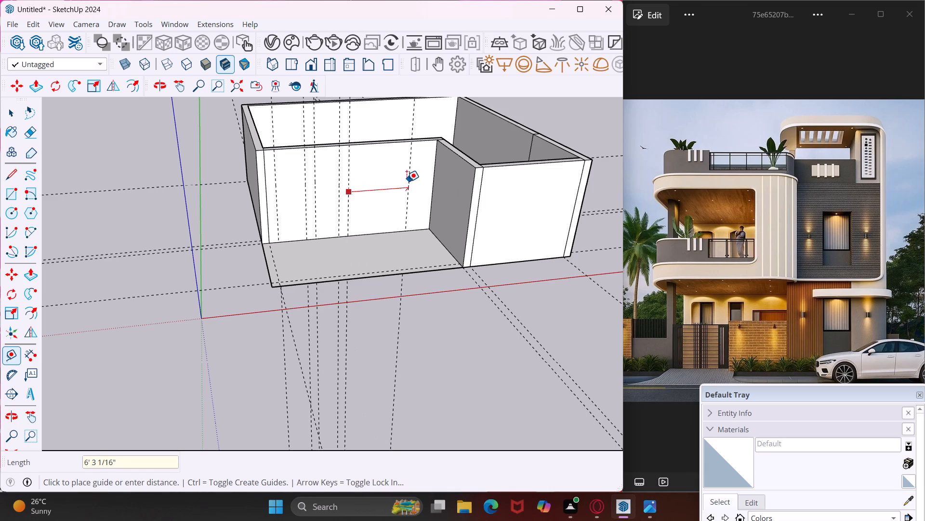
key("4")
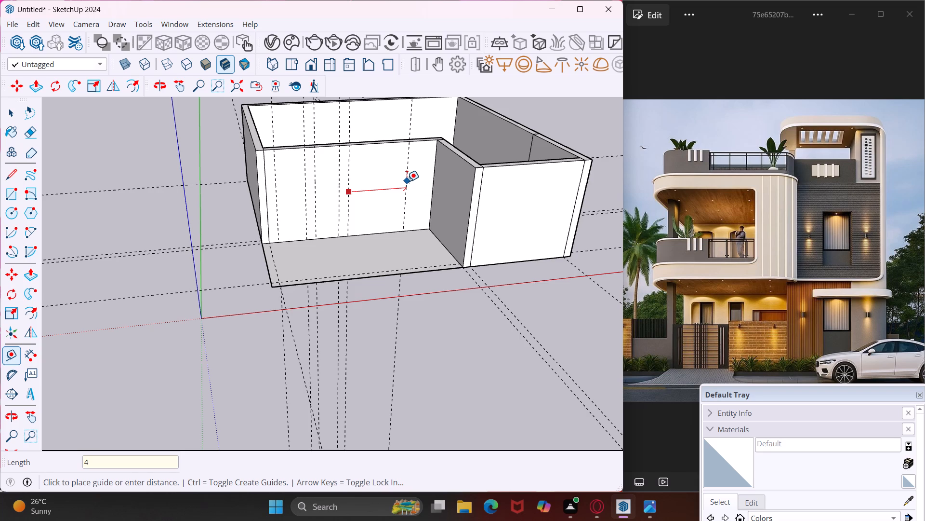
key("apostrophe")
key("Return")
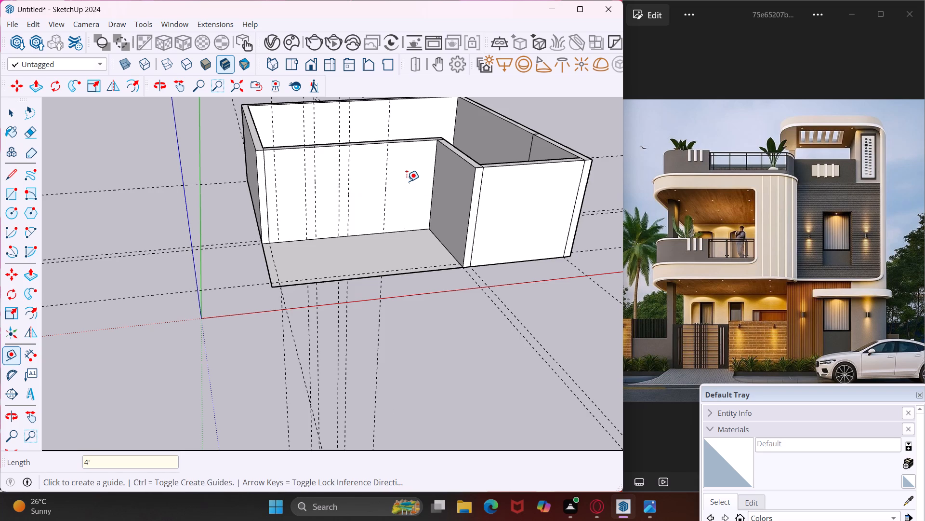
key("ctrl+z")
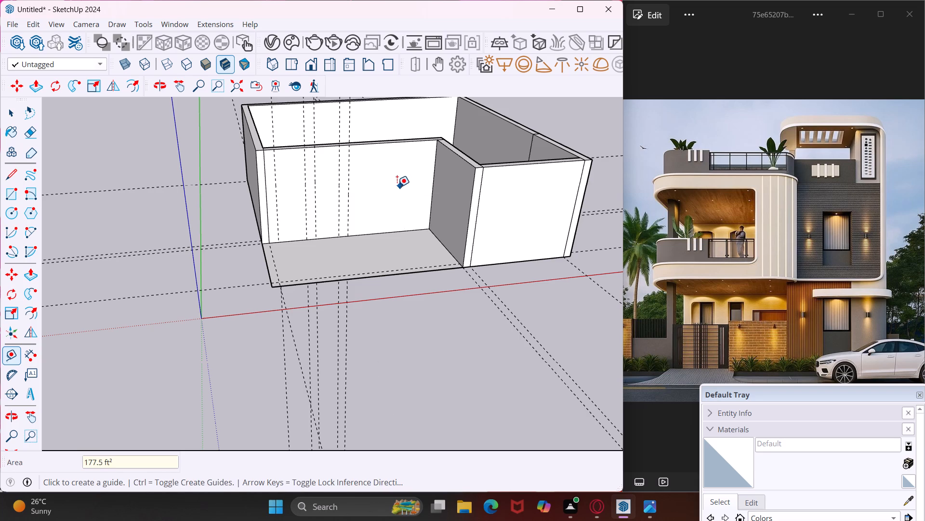
Place a vertical guide 5' past the last one, toward the recessed wall's inner corner.
left_click(350, 194)
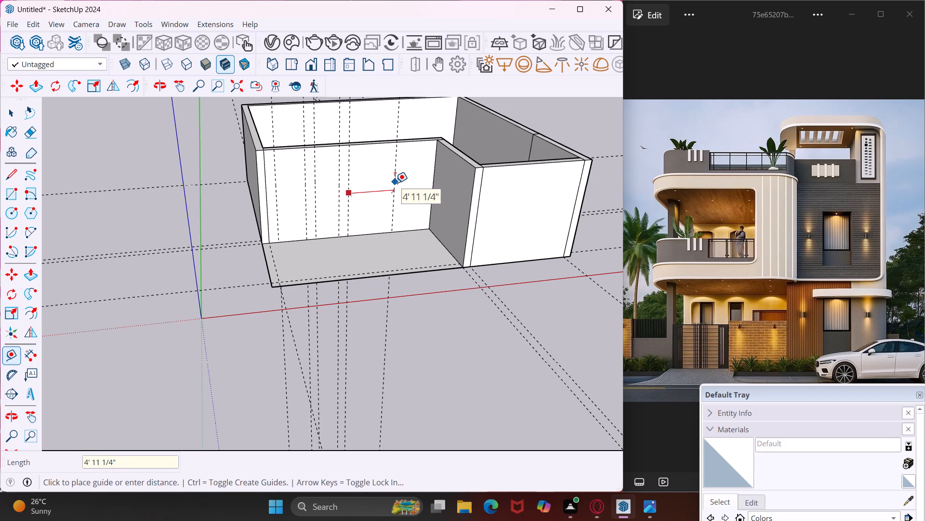
type("5'")
key("Return")
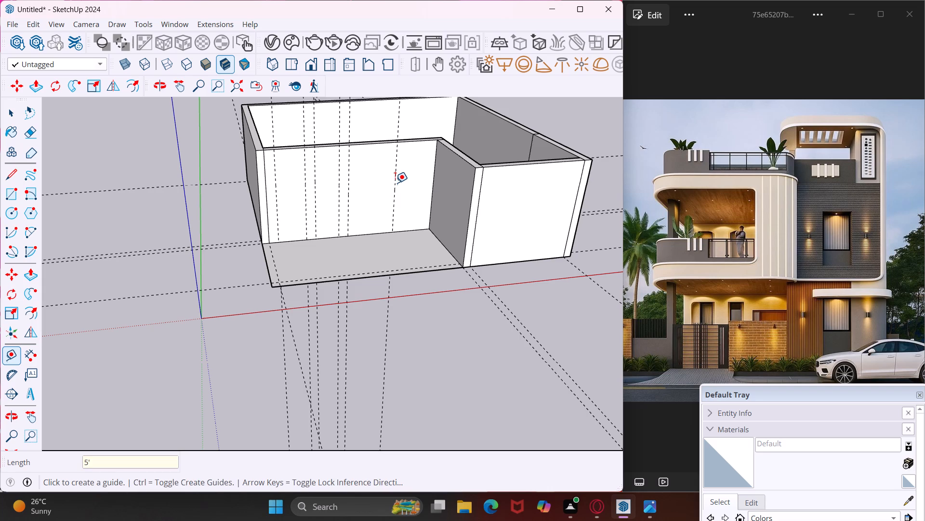
Place a horizontal guide on the recessed wall 3' below its top edge.
left_click(375, 147)
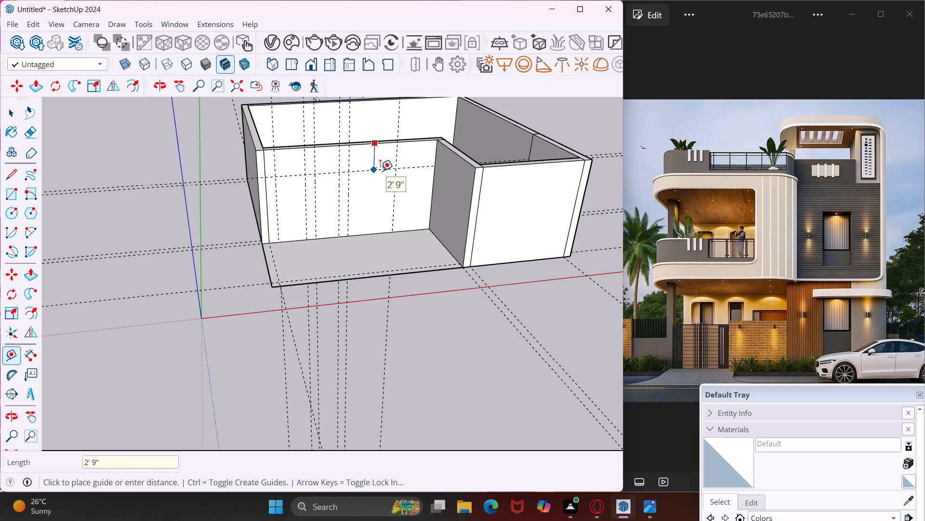
type("3'")
key("Return")
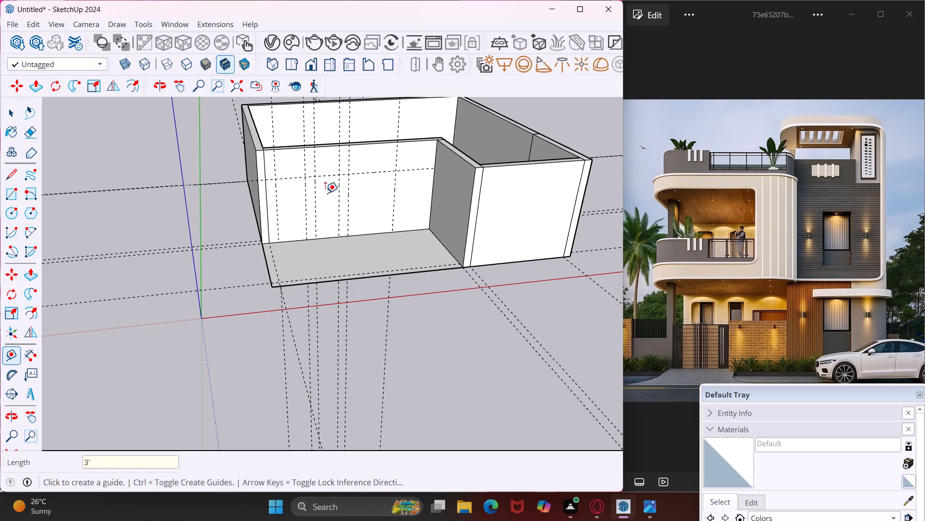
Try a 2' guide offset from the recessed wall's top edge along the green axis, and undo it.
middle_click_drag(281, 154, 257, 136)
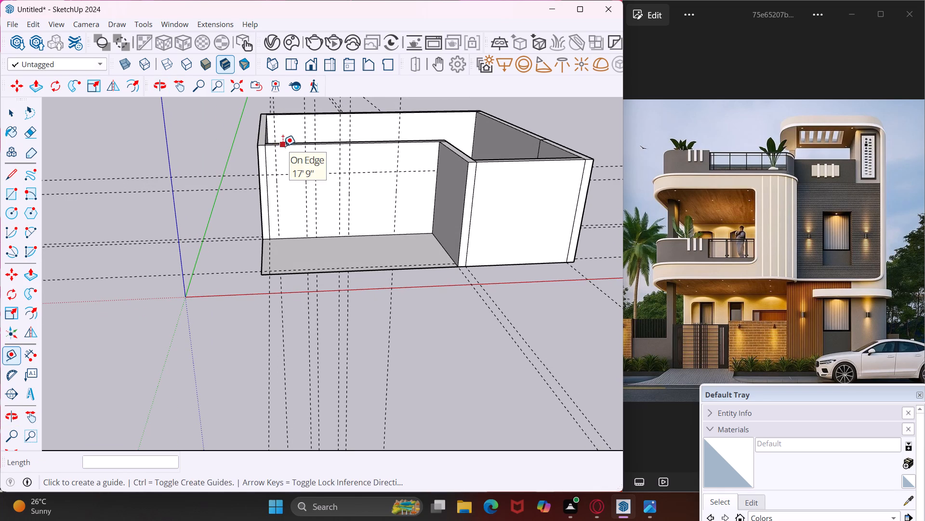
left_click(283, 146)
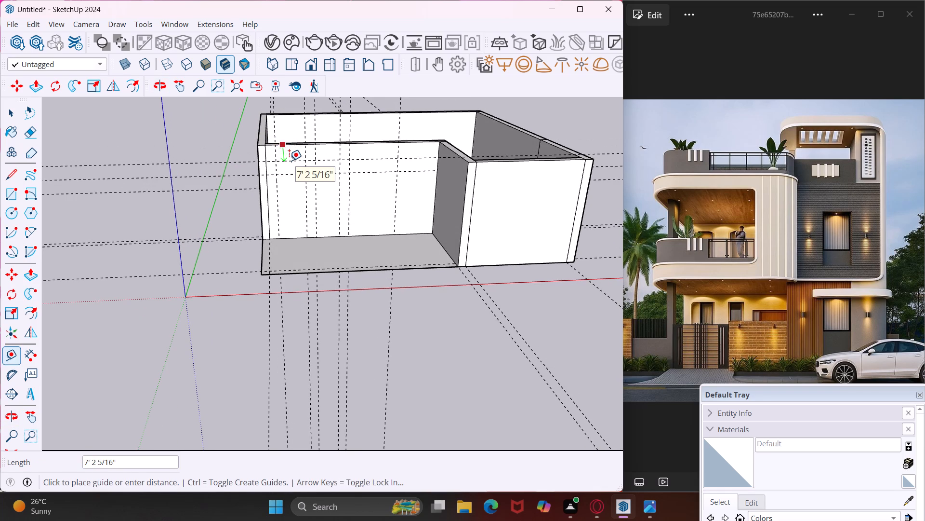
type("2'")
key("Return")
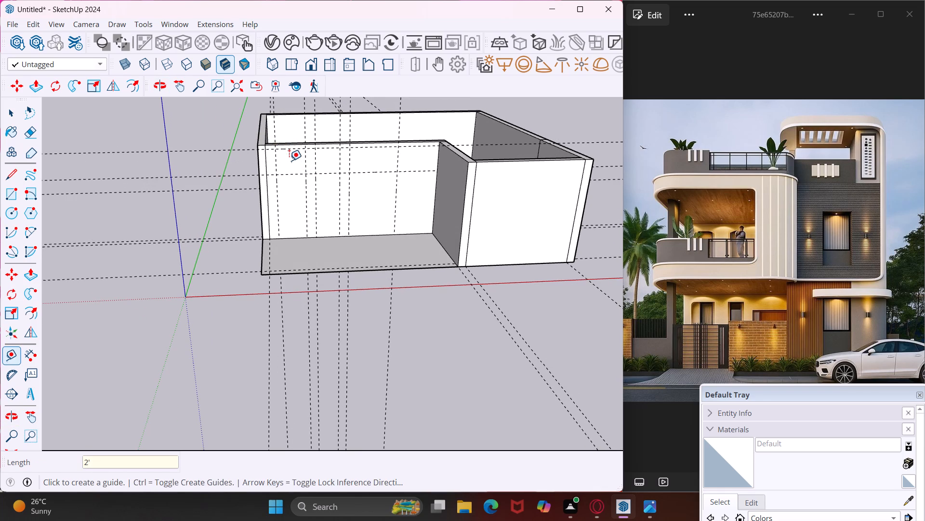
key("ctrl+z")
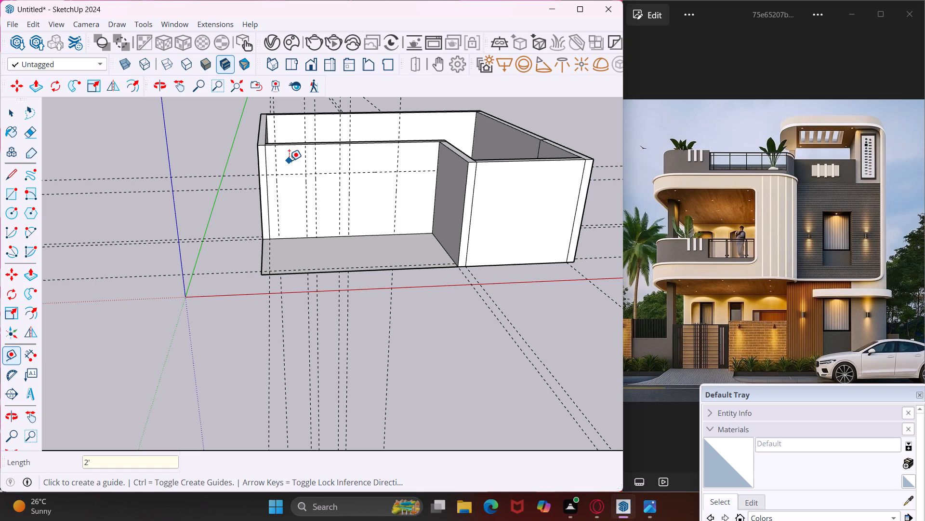
Place a horizontal guide on the recessed wall's face 2' below its top edge.
left_click(290, 147)
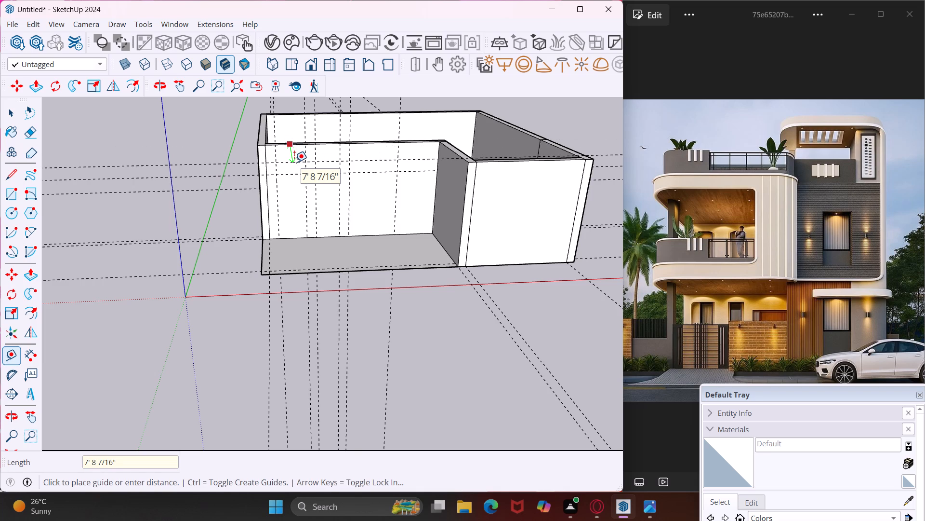
middle_click_drag(293, 163, 280, 111)
scroll(285, 157, "up", 5)
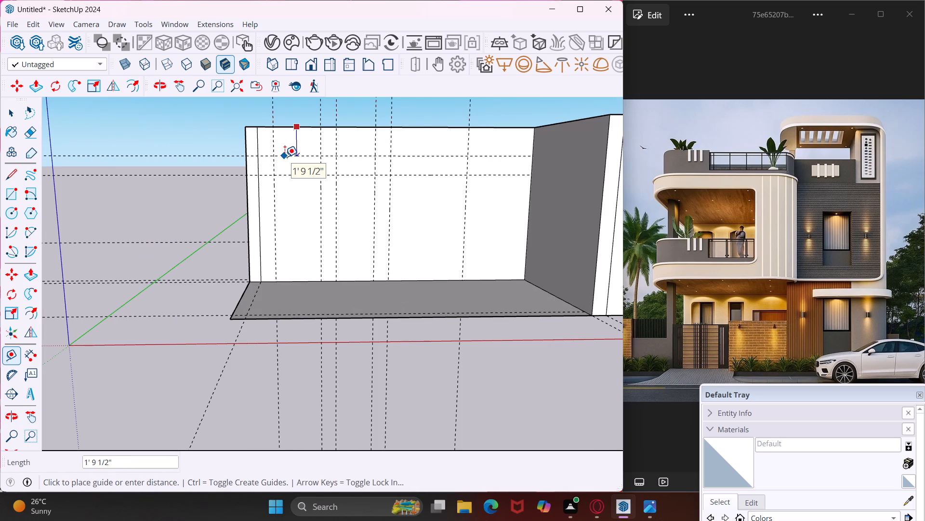
type("2'")
key("Return")
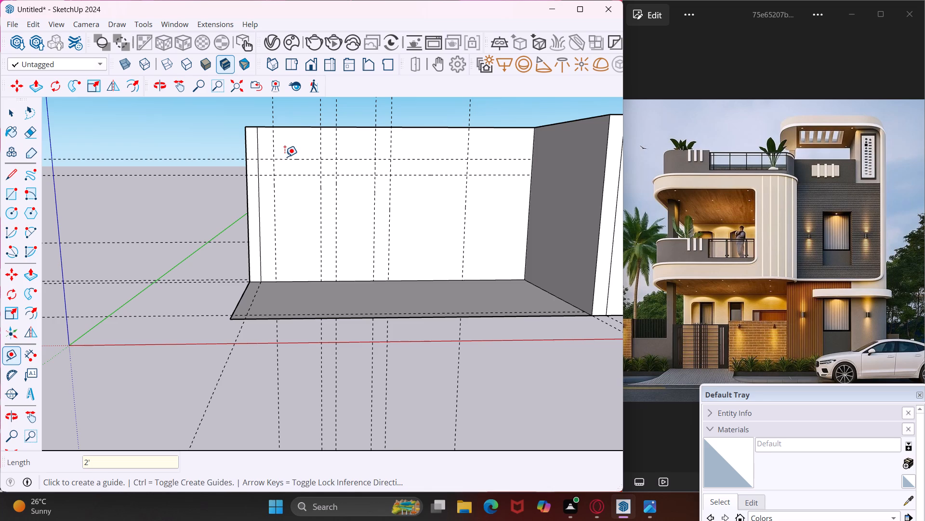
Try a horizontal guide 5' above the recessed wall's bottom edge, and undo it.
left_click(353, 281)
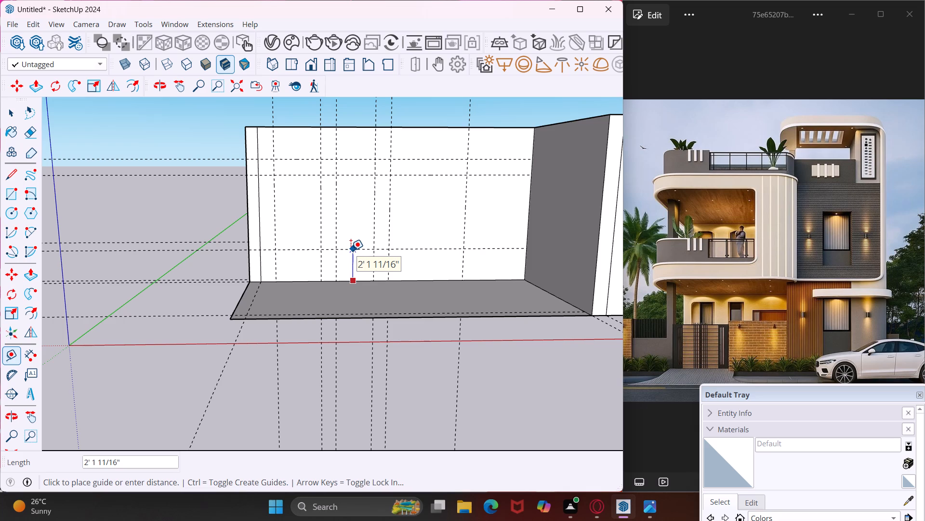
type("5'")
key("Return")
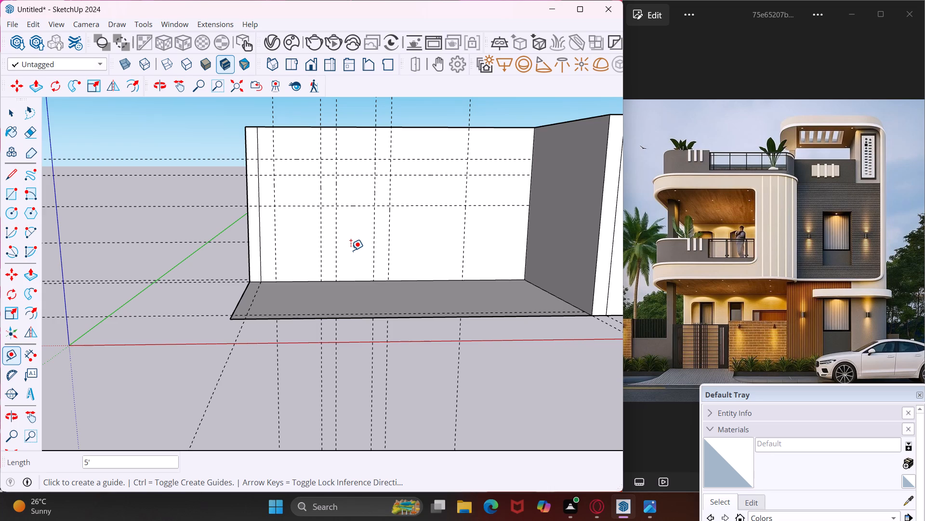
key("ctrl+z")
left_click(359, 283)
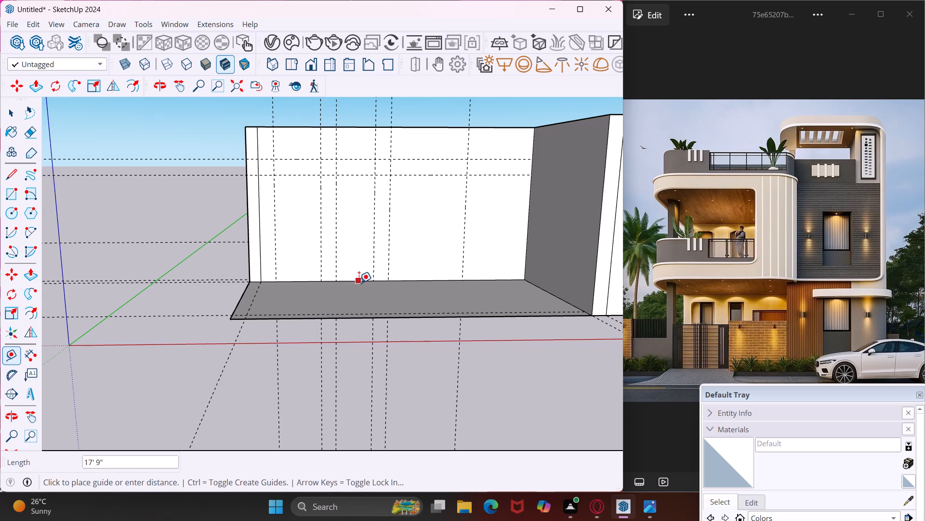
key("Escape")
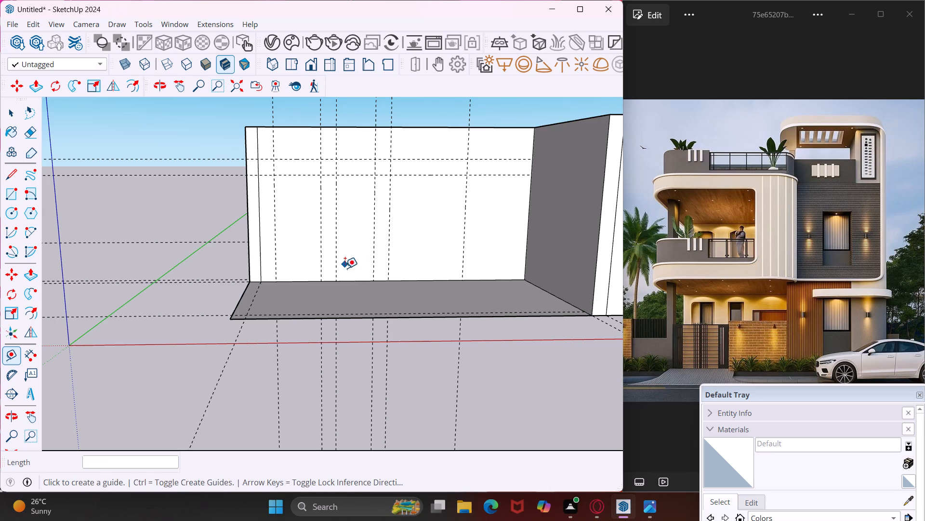
Place two horizontal guides on the recessed wall, 4' and 1' above its bottom edge.
left_click(354, 279)
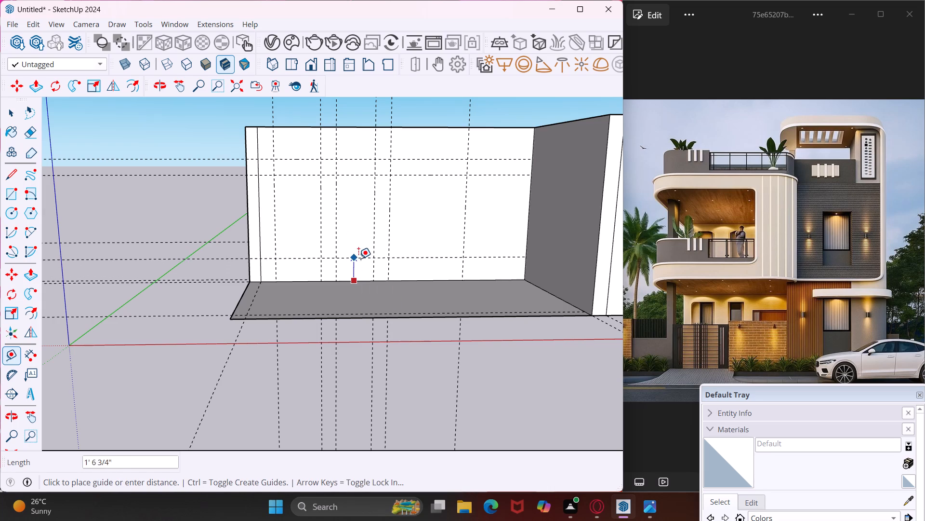
type("4'")
key("Return")
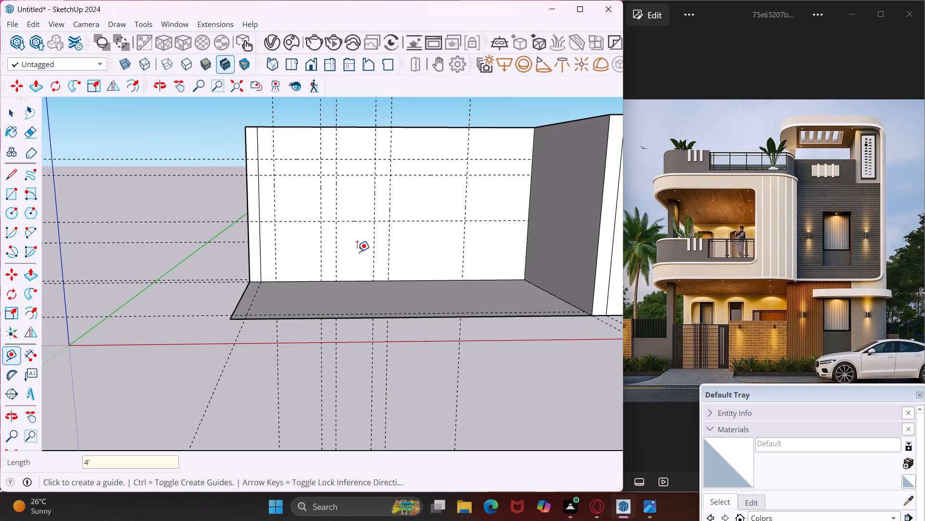
left_click(295, 283)
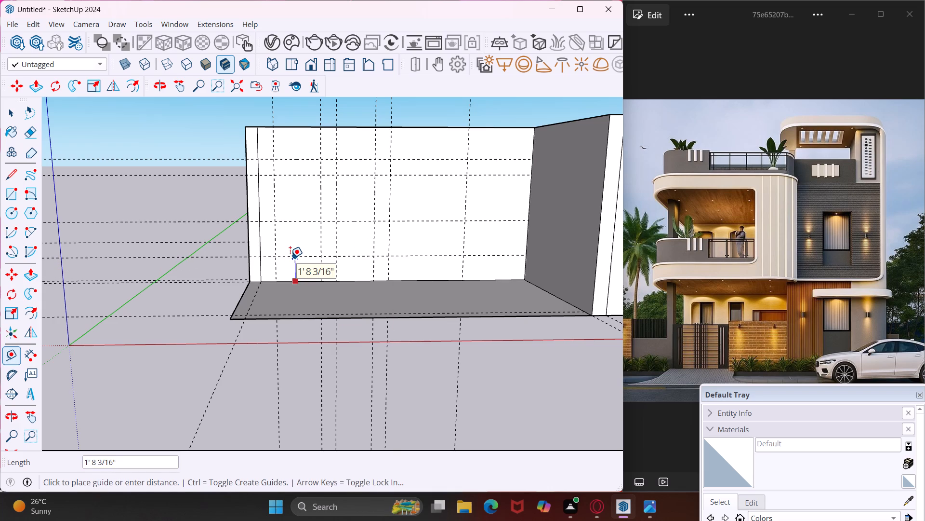
type("1'")
key("Return")
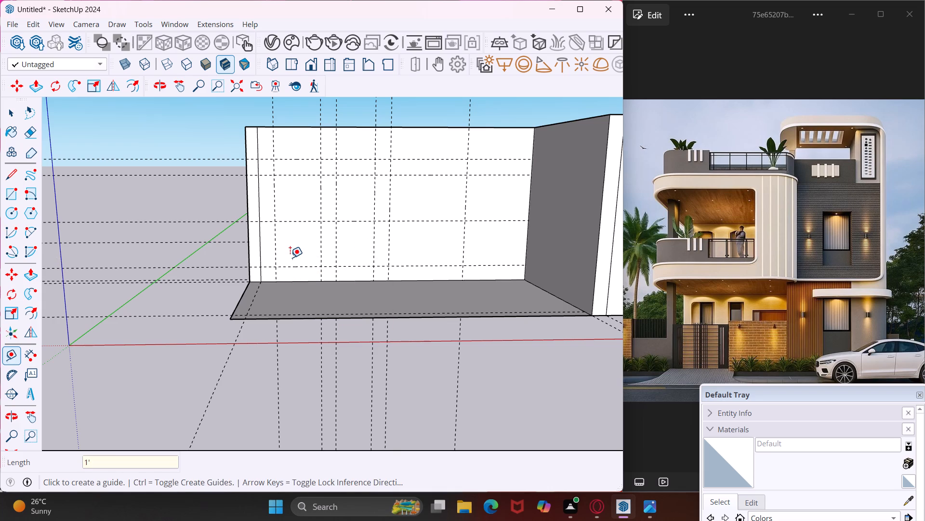
key("Escape")
key("space")
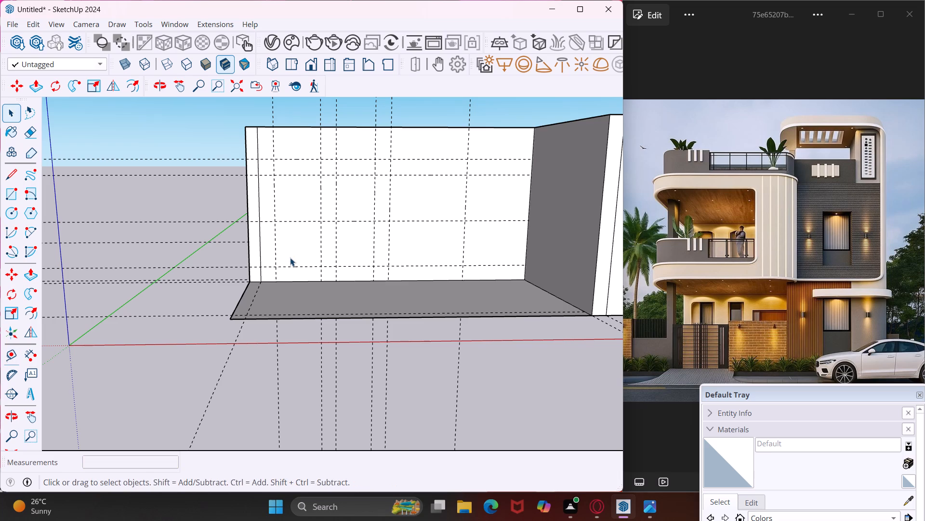
Draw three rectangles on the recessed wall along the guides: 3' by 7', 2'6" by 4', and about 4'9" by 7'.
left_click(14, 186)
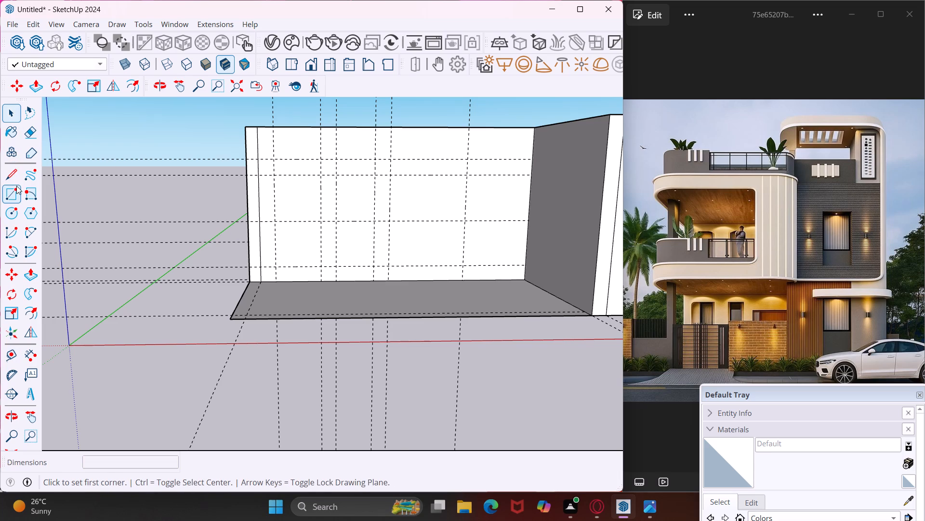
left_click(275, 158)
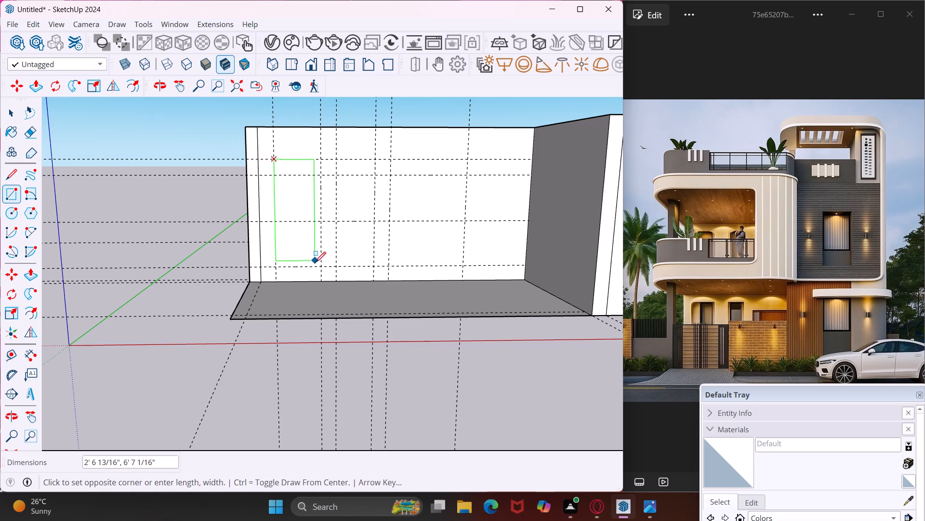
left_click(323, 267)
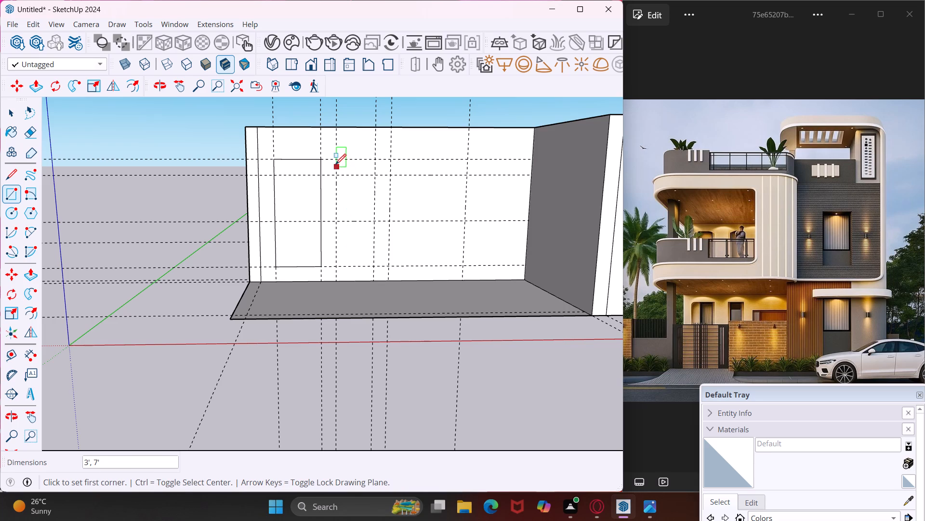
left_click(335, 159)
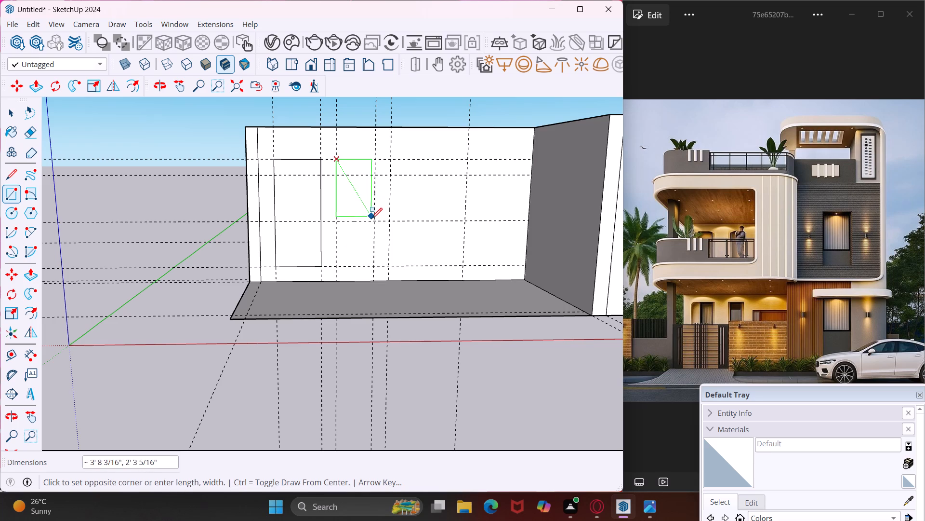
left_click(374, 221)
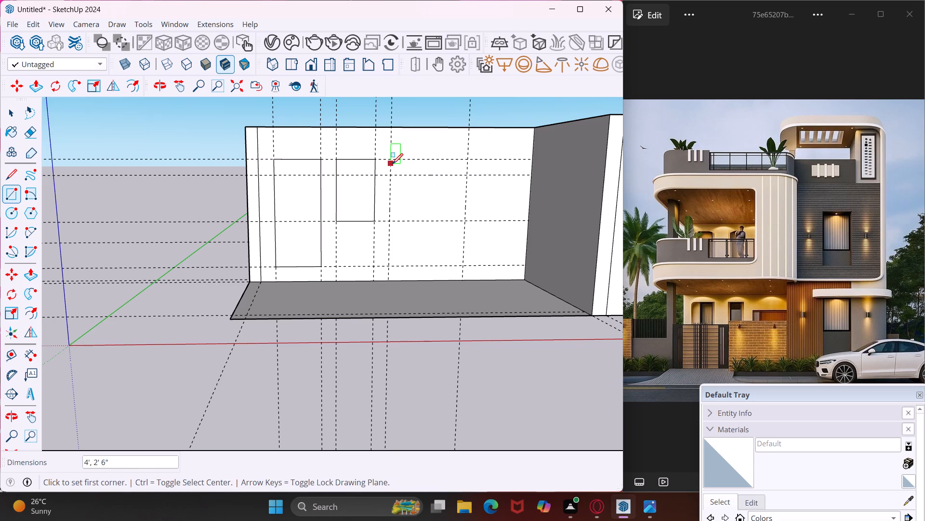
left_click(390, 162)
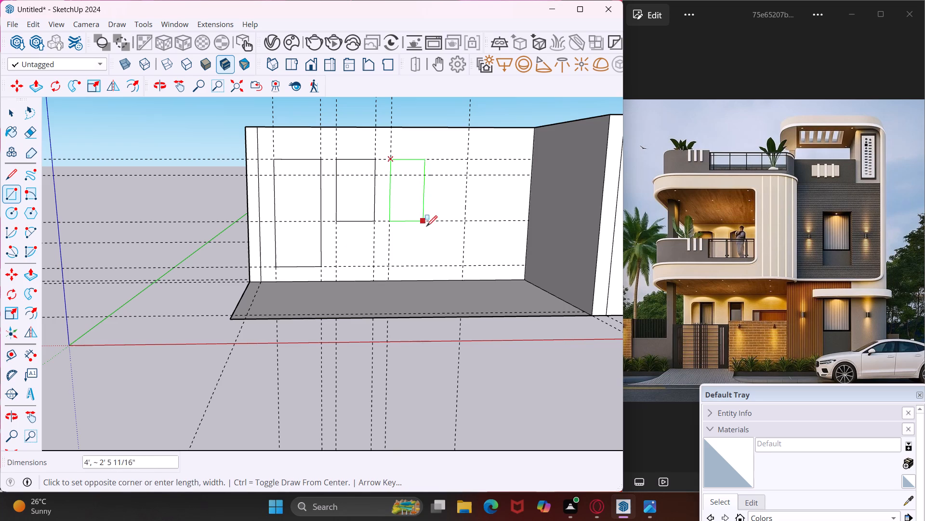
left_click(460, 267)
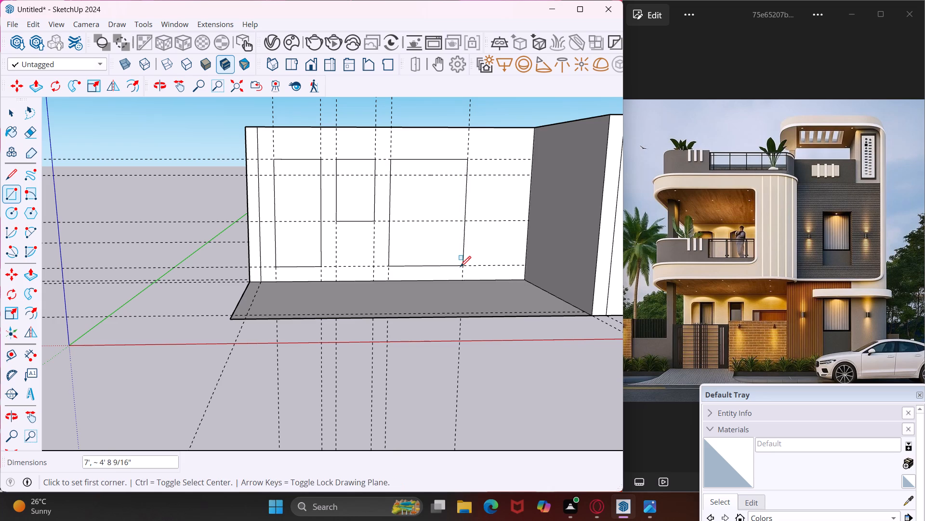
key("Escape")
key("space")
Push the 3' by 7' and 2'6" by 4' rectangles 9" through the recessed wall to cut openings.
middle_click_drag(416, 244, 446, 360)
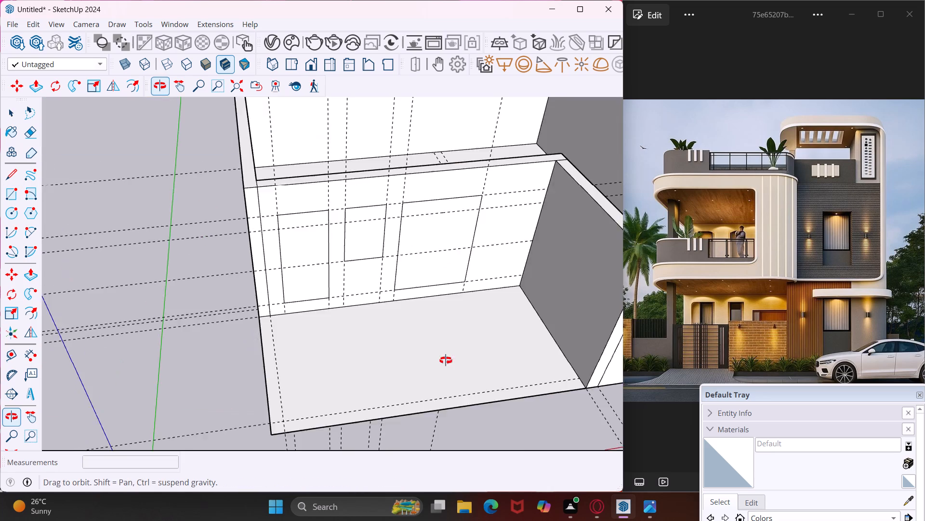
middle_click_drag(446, 360, 457, 407)
left_click(299, 283)
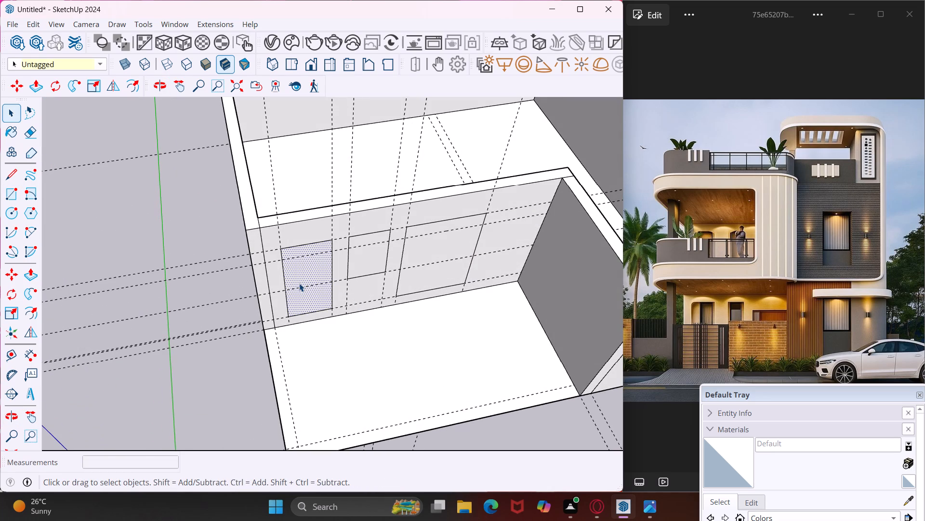
key("p")
left_click(299, 283)
middle_click_drag(286, 211, 326, 247)
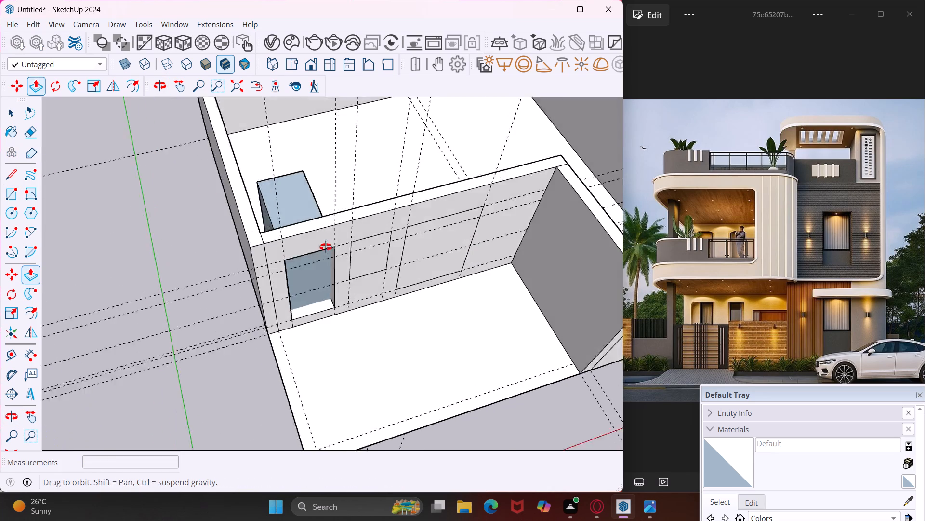
middle_click_drag(326, 247, 339, 270)
left_click(300, 256)
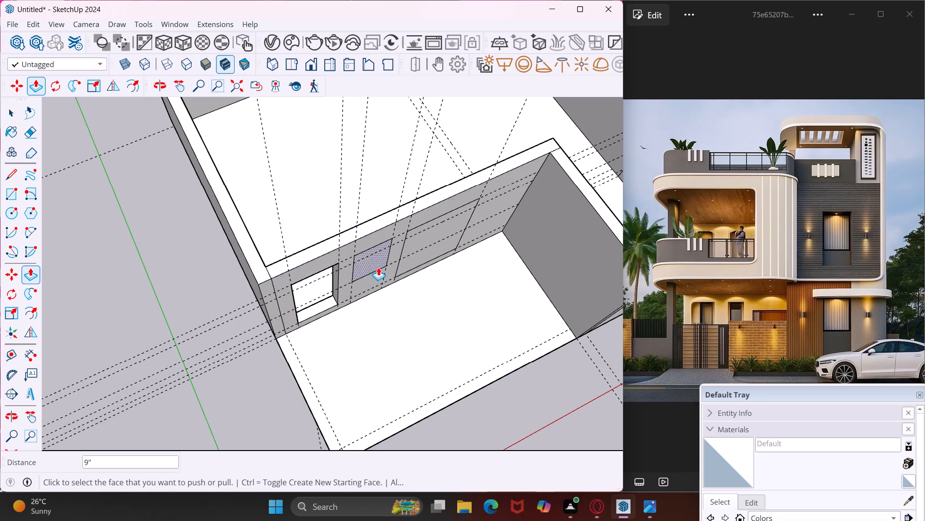
left_click(369, 262)
left_click(365, 220)
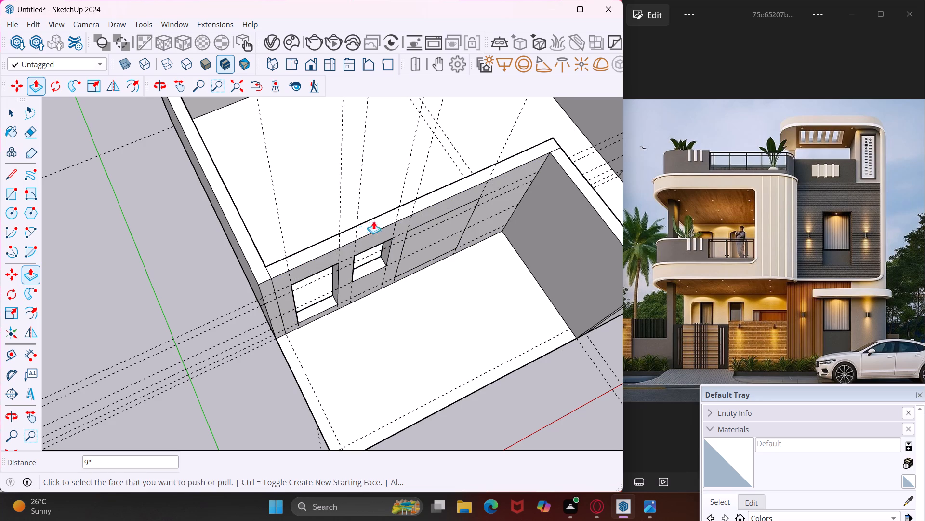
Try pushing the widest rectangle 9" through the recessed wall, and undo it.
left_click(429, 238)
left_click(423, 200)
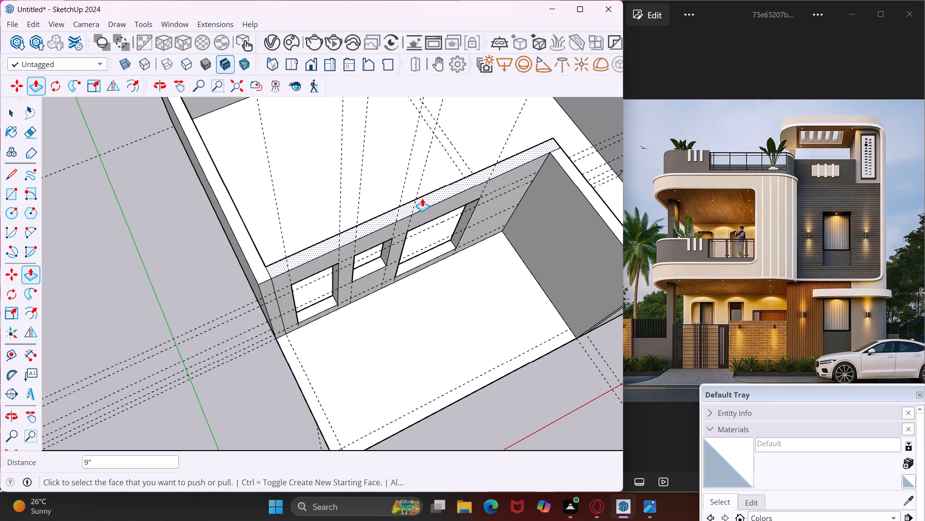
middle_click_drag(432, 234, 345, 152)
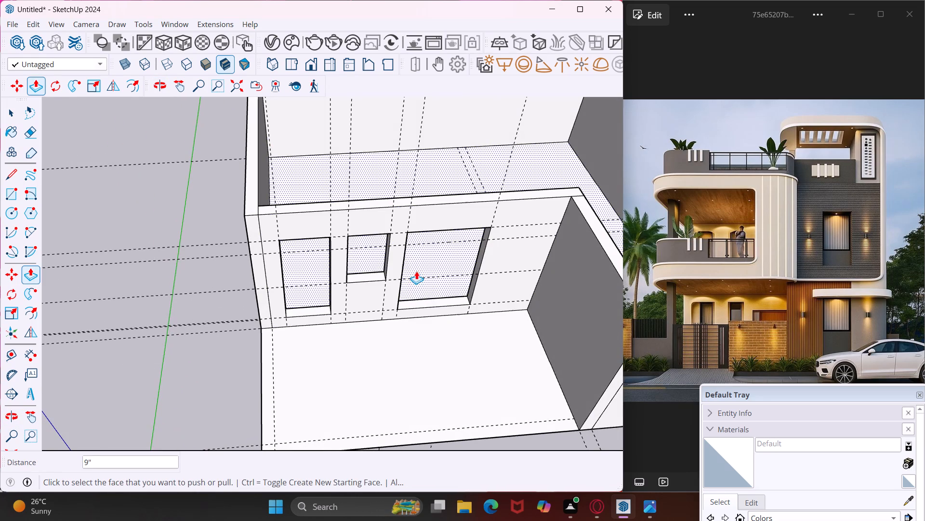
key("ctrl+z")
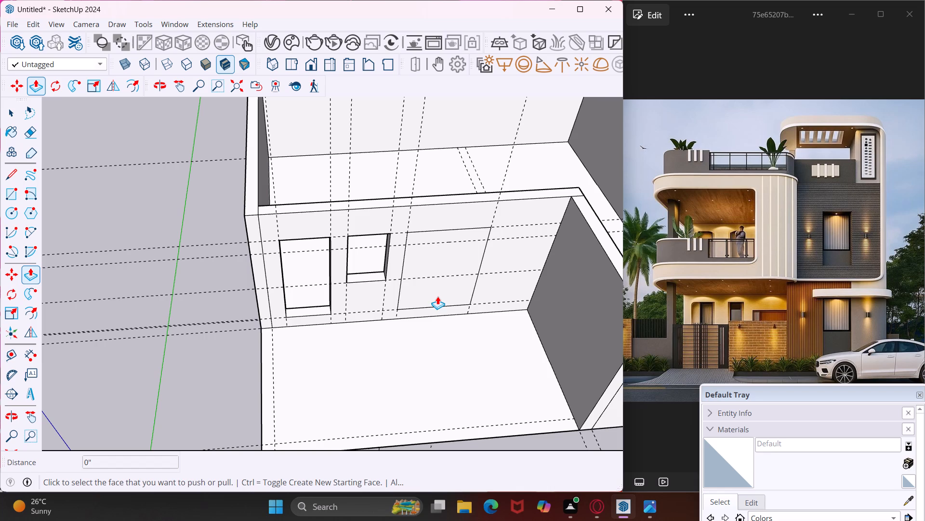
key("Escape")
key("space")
Move the widest rectangle's face down 1' so it sits on the recessed wall's bottom edge.
middle_click_drag(437, 296, 420, 273)
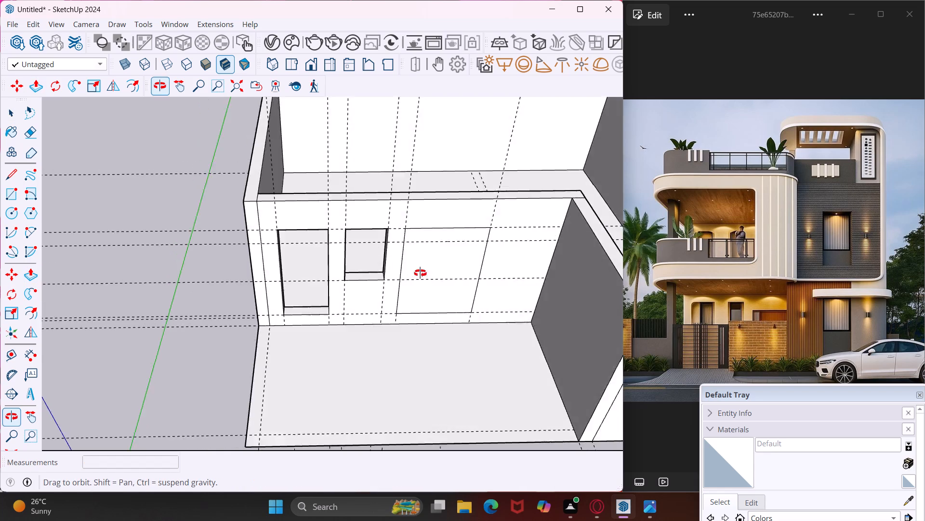
middle_click_drag(420, 273, 398, 210)
left_click(427, 252)
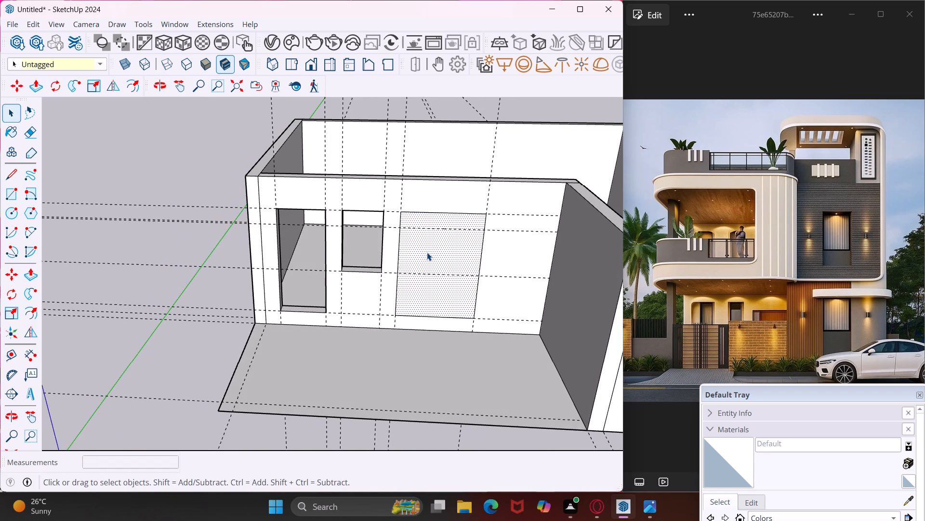
key("m")
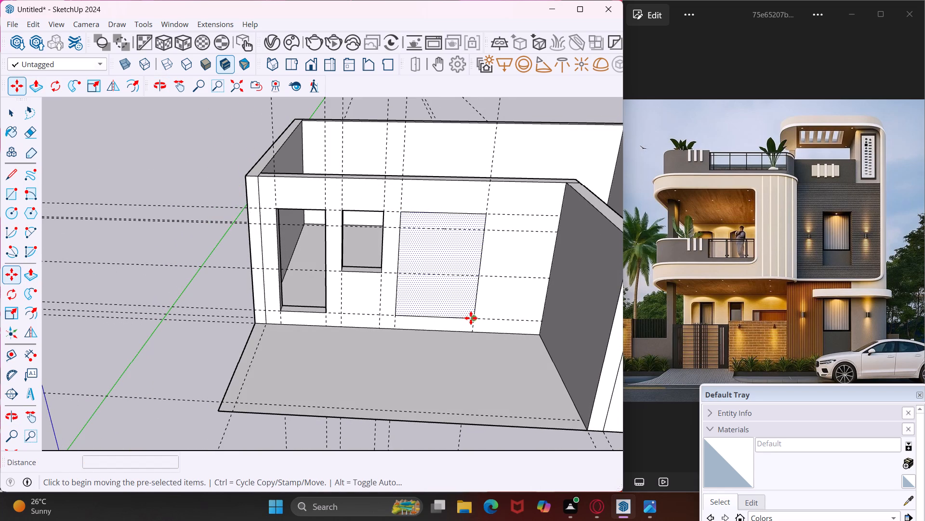
left_click(471, 318)
left_click(474, 330)
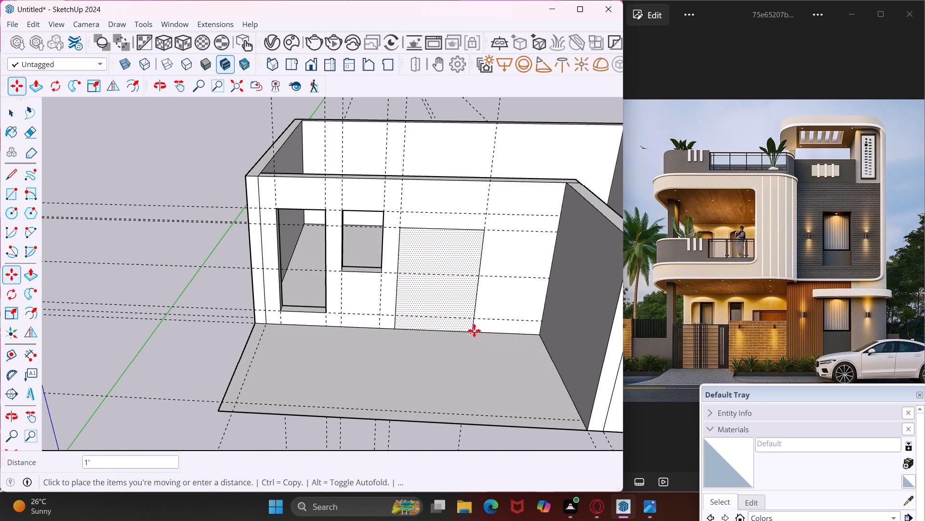
key("Escape")
key("space")
Push the lowered widest rectangle 9" through the recessed wall to cut a floor-level door opening.
middle_click_drag(442, 298, 448, 326)
left_click(442, 258)
key("p")
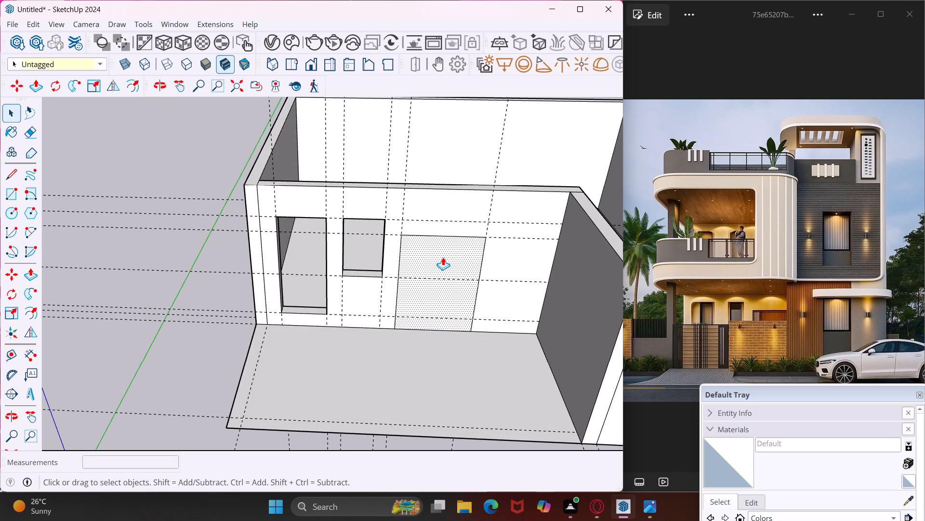
left_click(443, 257)
middle_click_drag(436, 183, 488, 279)
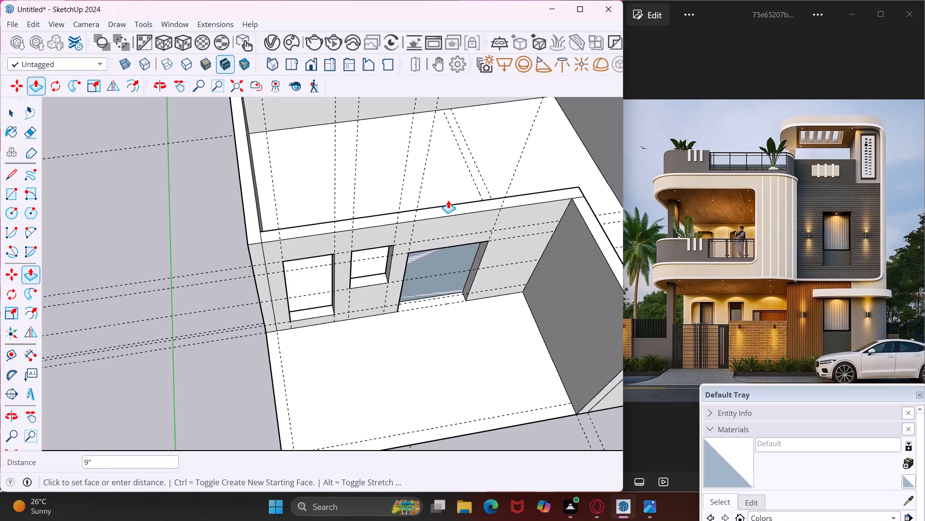
left_click(439, 204)
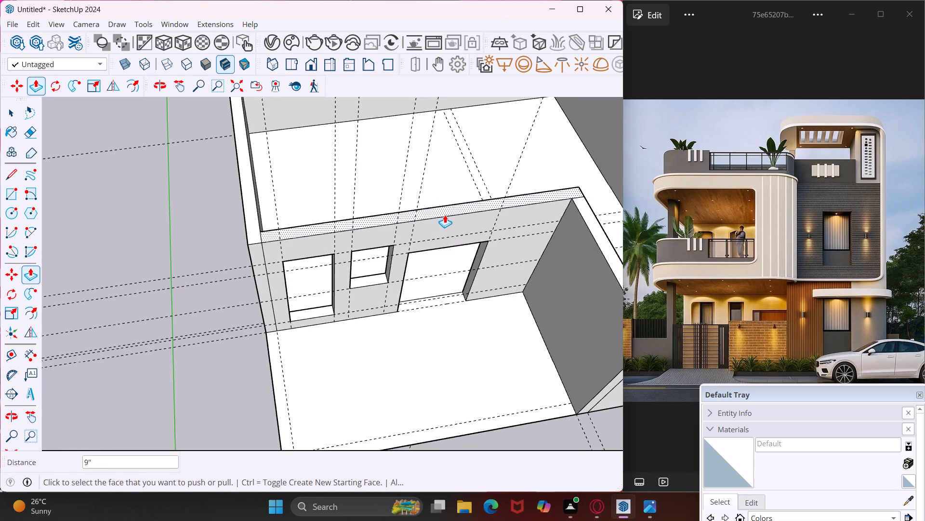
key("Escape")
key("space")
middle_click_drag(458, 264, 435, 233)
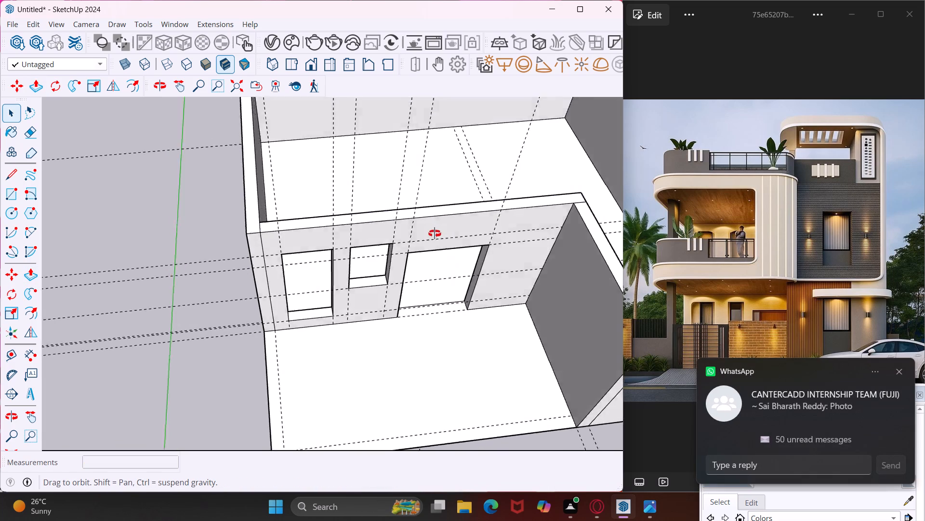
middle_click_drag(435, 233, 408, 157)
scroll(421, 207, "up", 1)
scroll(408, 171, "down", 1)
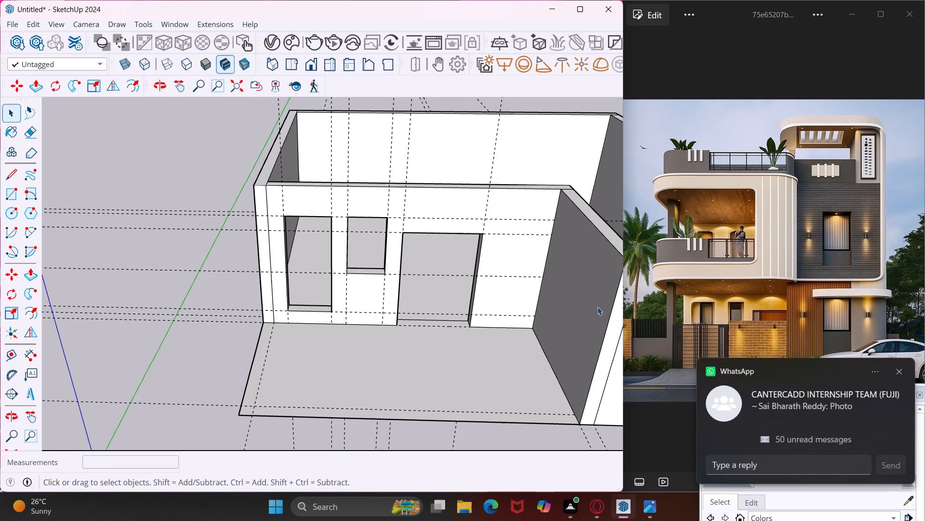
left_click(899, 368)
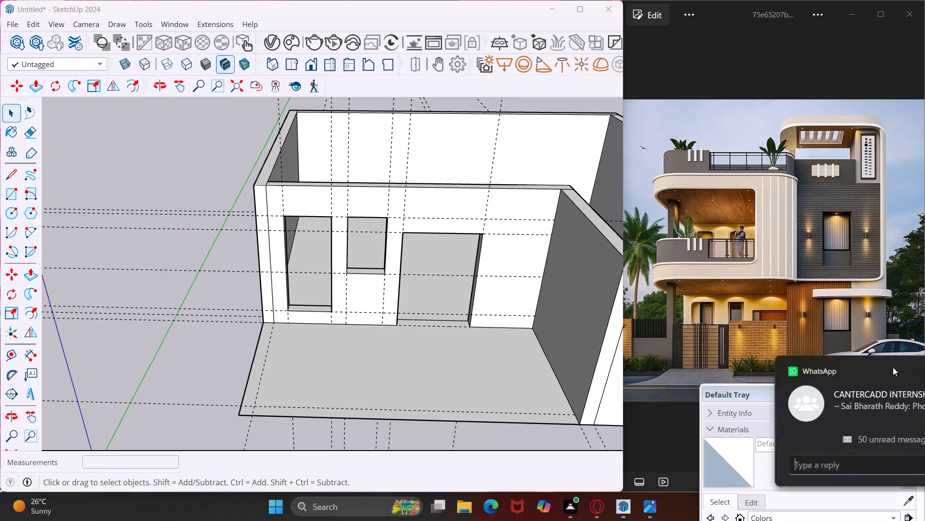
Draw a freehand window rectangle about 2'8" wide by 3'10" high near the middle of the projecting front wall's face.
middle_click_drag(443, 319, 440, 315)
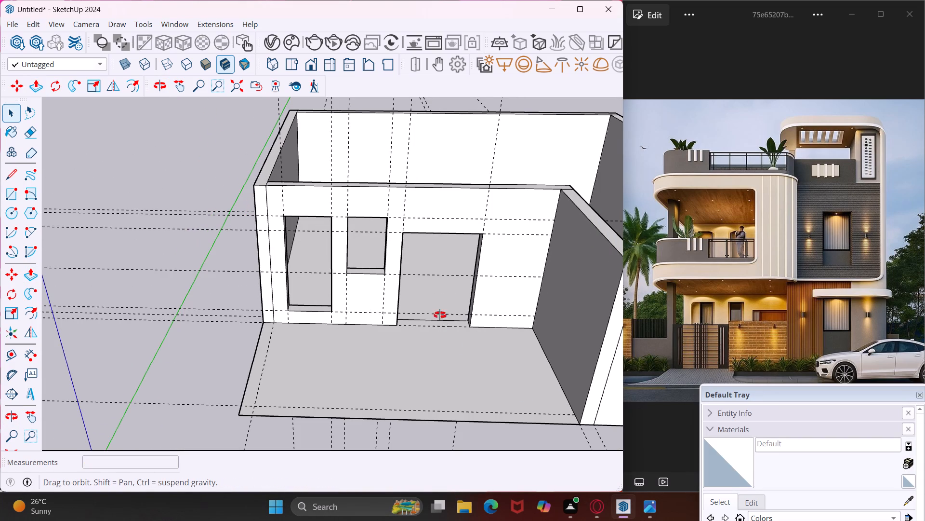
middle_click_drag(440, 315, 516, 281)
scroll(449, 268, "down", 6)
middle_click_drag(586, 285, 479, 263)
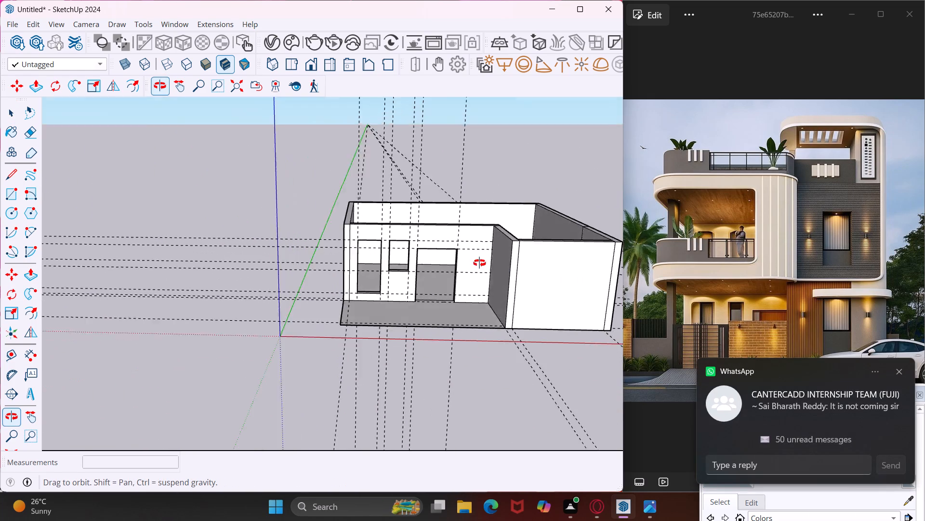
middle_click_drag(479, 263, 464, 261)
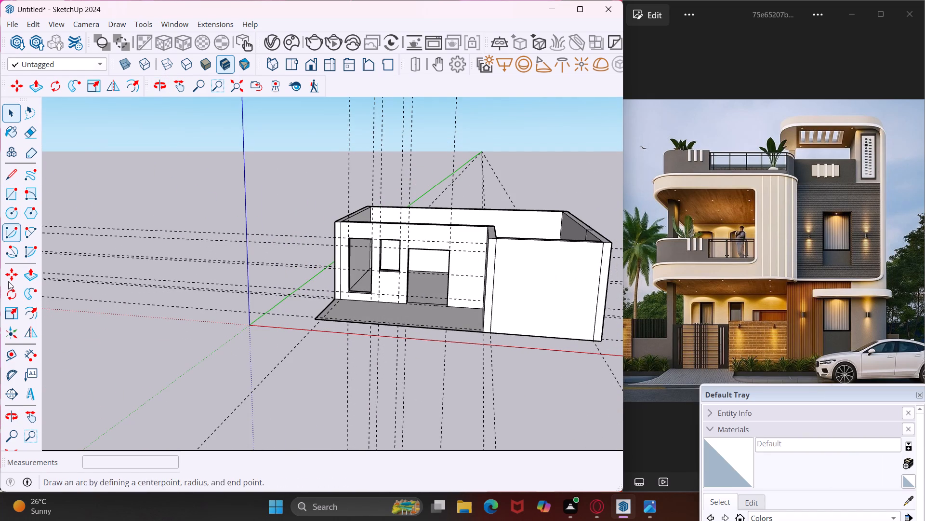
left_click(16, 193)
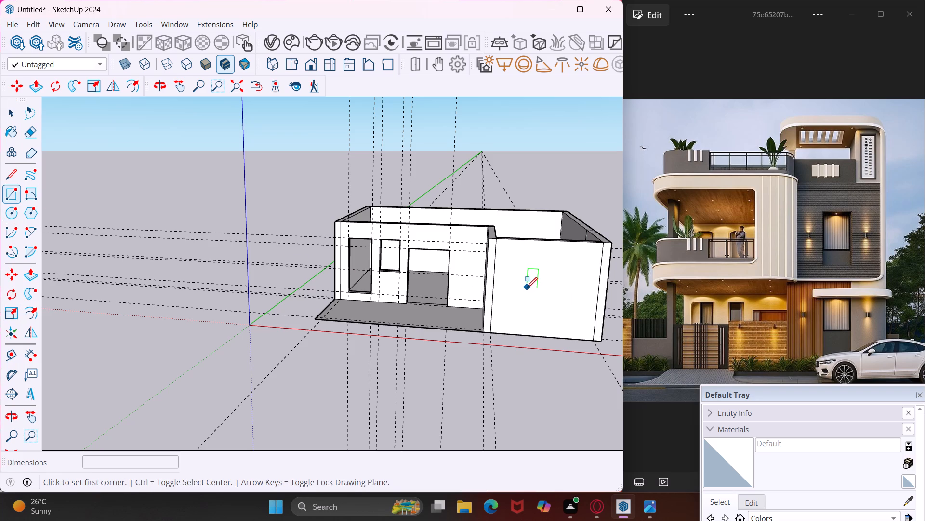
left_click(526, 288)
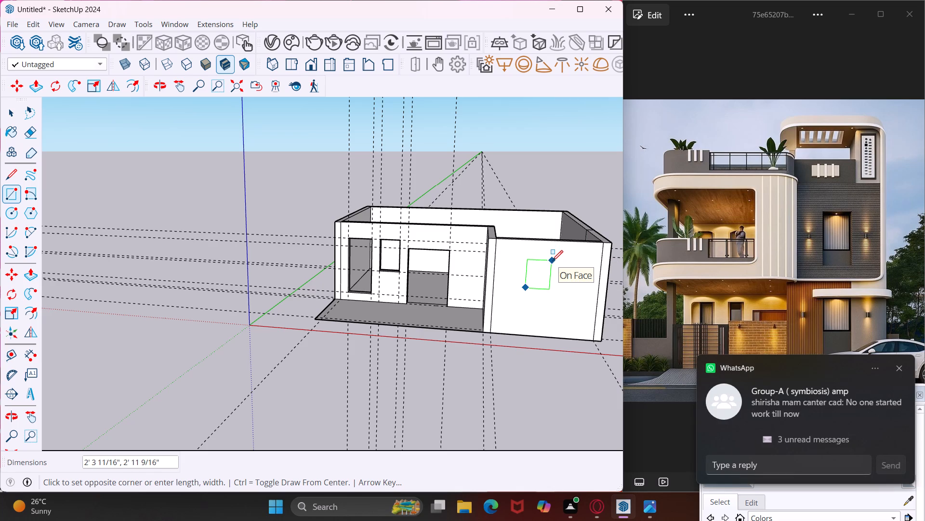
key("Escape")
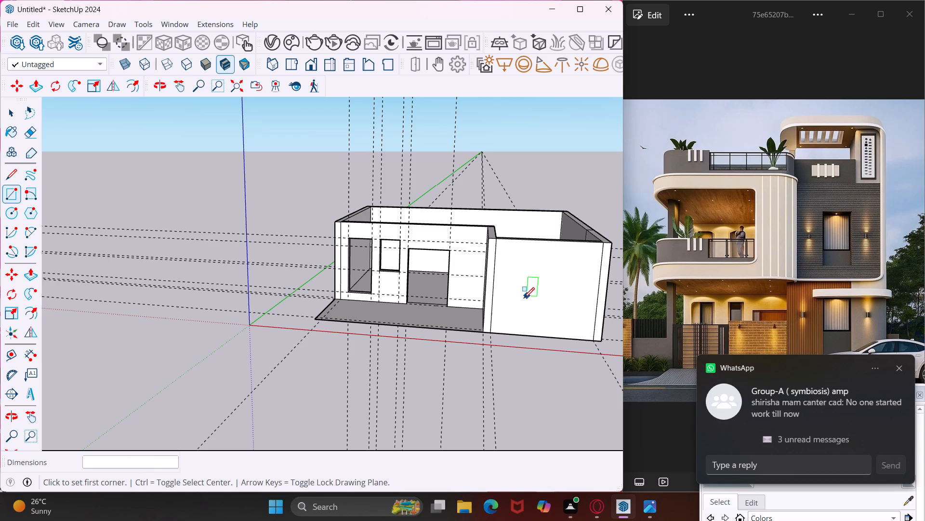
left_click(521, 302)
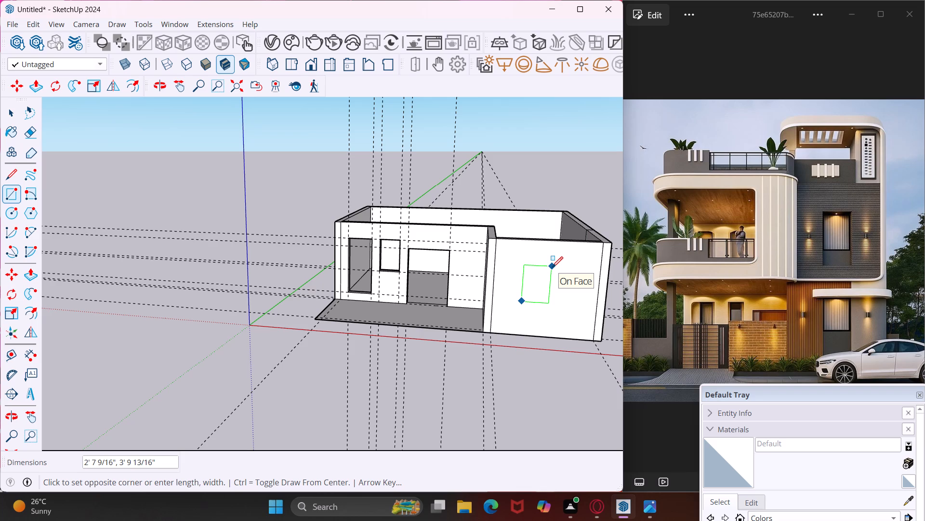
left_click(552, 267)
key("Escape")
key("space")
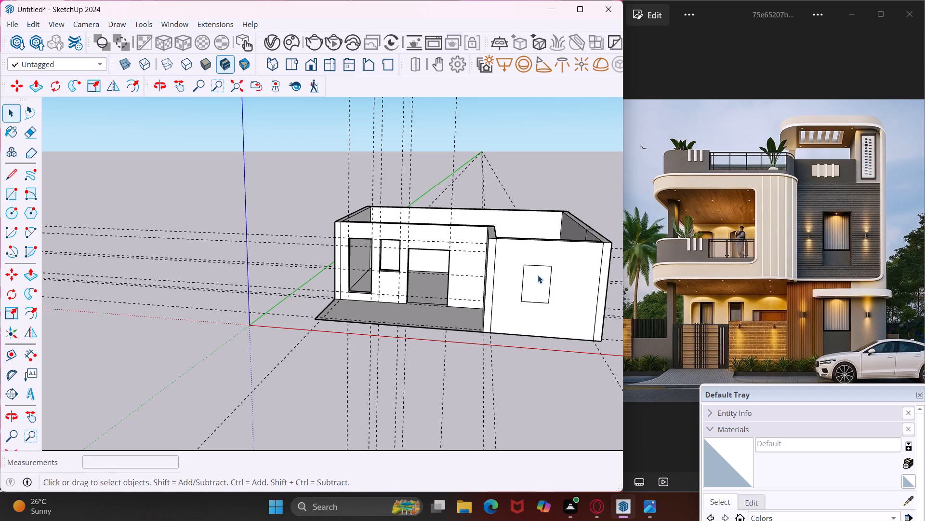
Push the window rectangle 9" through the projecting front wall to cut the window opening.
left_click(538, 275)
middle_click_drag(538, 275, 481, 315)
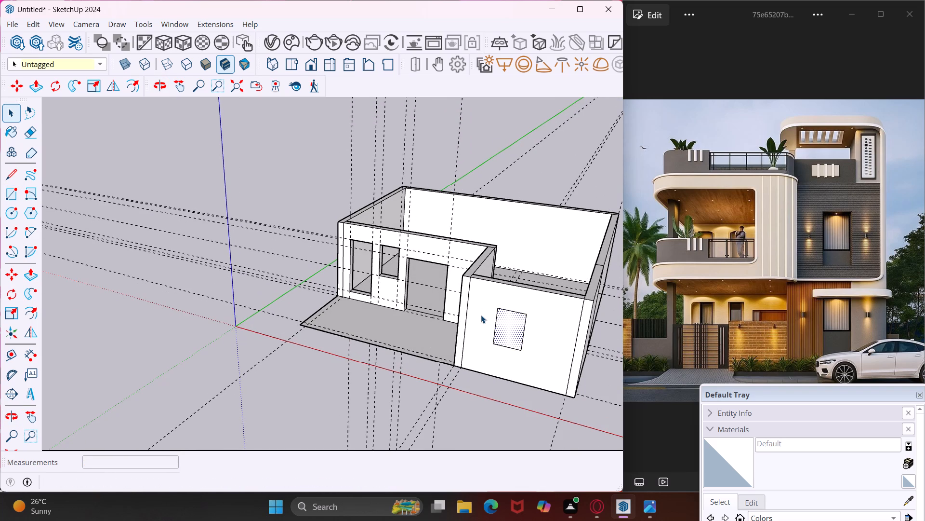
key("p")
left_click(508, 328)
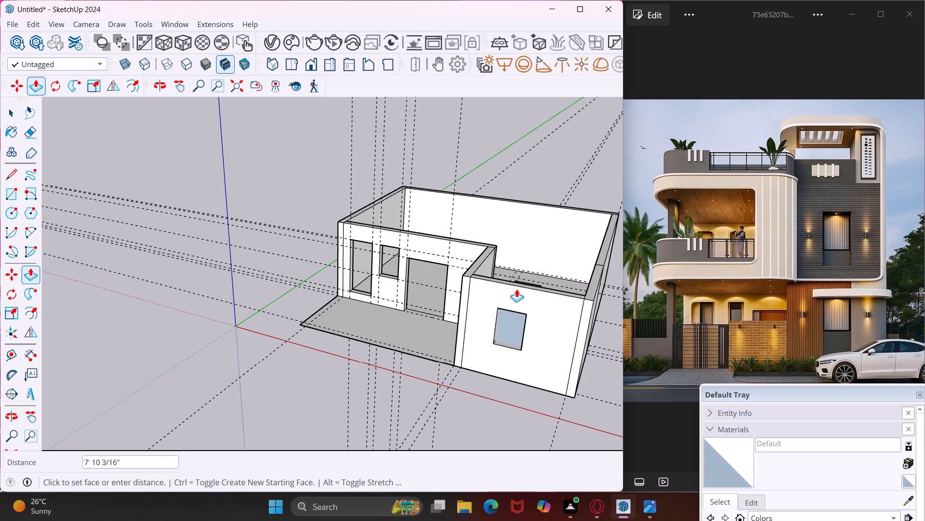
scroll(516, 288, "down", 1)
middle_click_drag(516, 288, 512, 370)
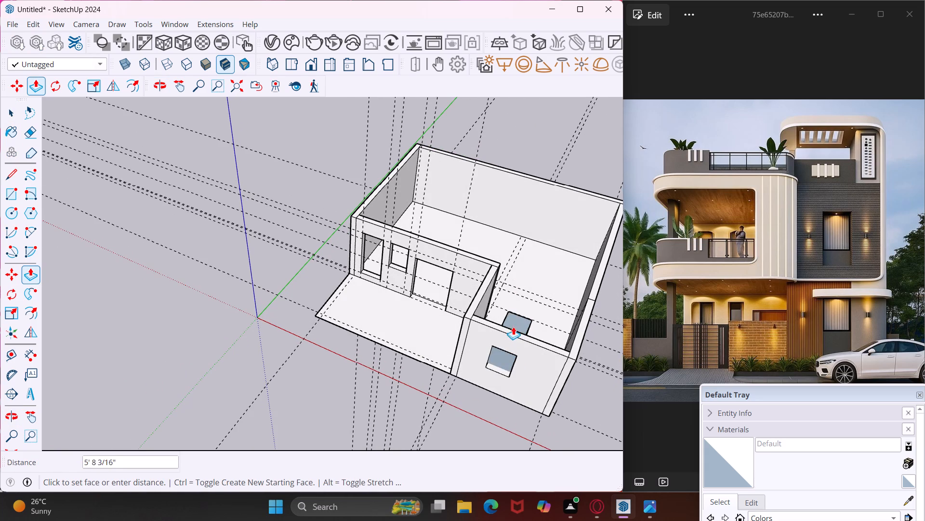
middle_click_drag(510, 336, 488, 376)
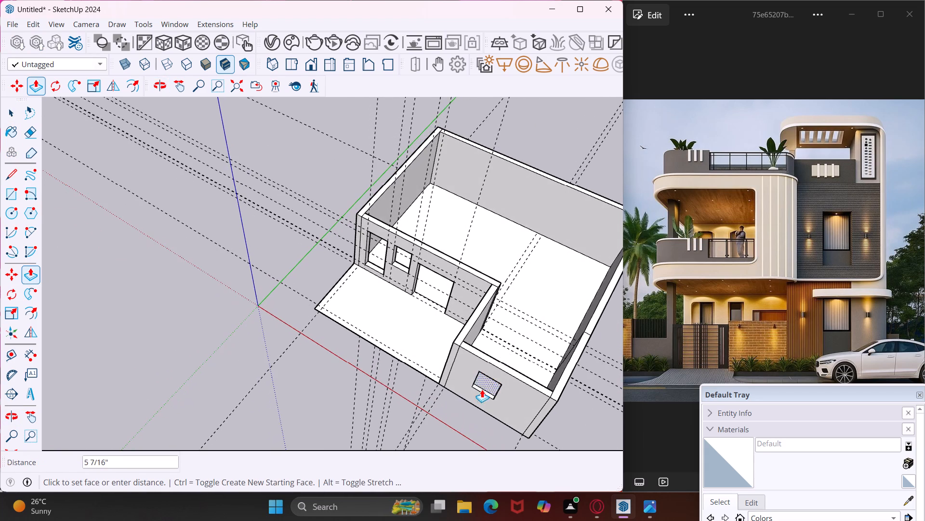
left_click(493, 354)
key("Escape")
key("space")
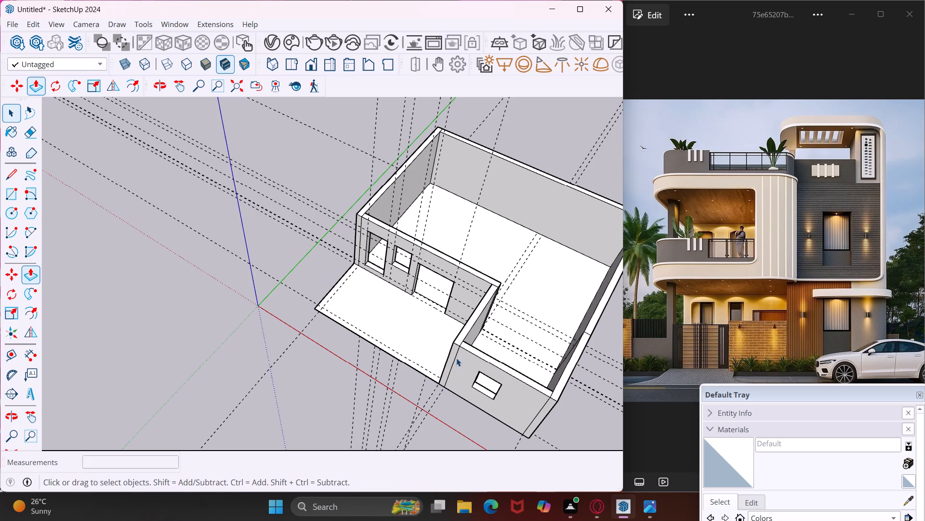
Delete all the construction guides from the model.
middle_click_drag(308, 375, 324, 375)
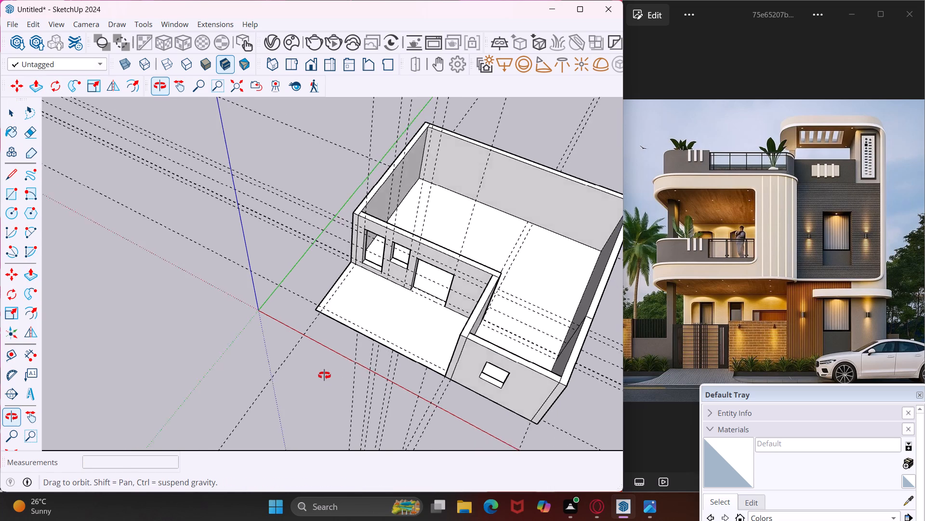
middle_click_drag(324, 375, 386, 379)
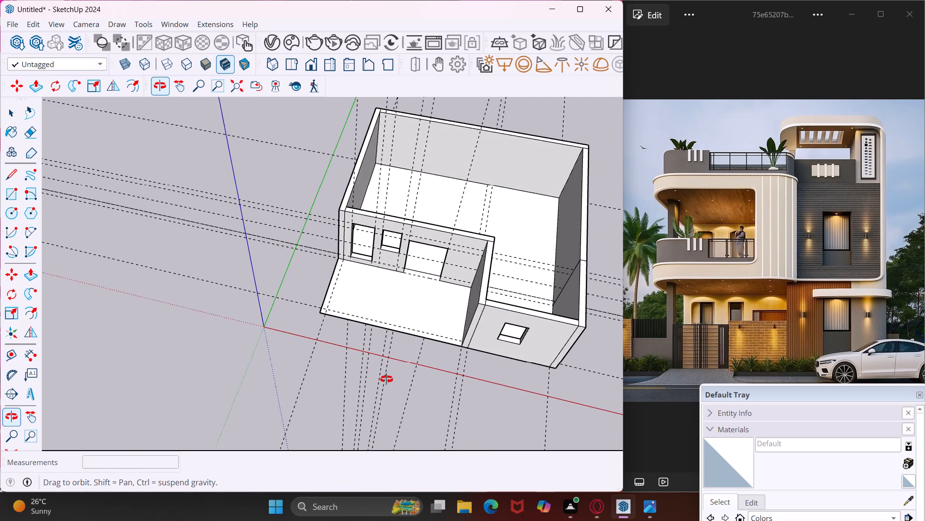
middle_click_drag(386, 379, 386, 391)
scroll(357, 379, "down", 5)
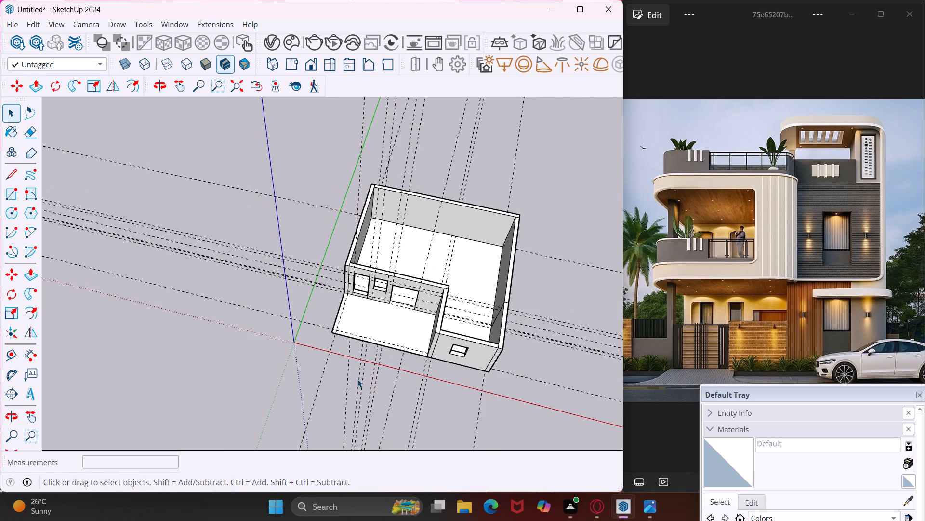
scroll(357, 379, "down", 5)
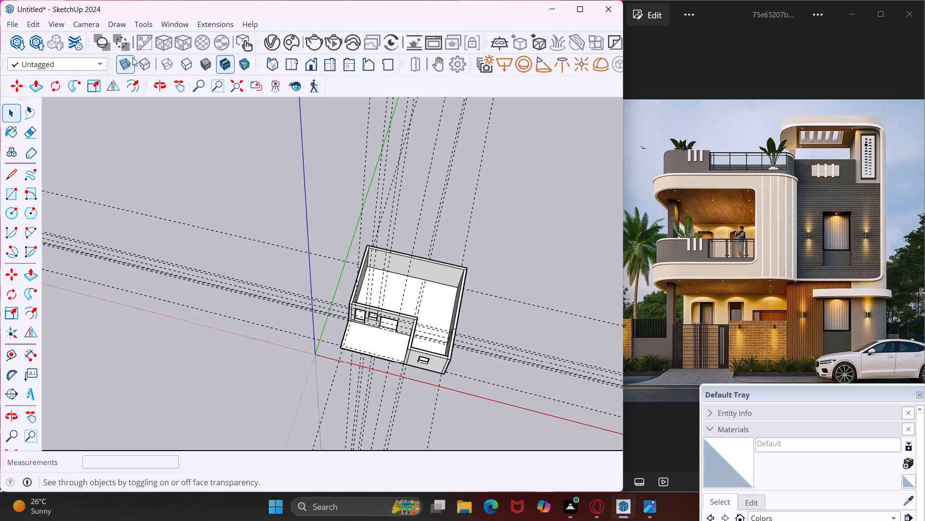
left_click(38, 25)
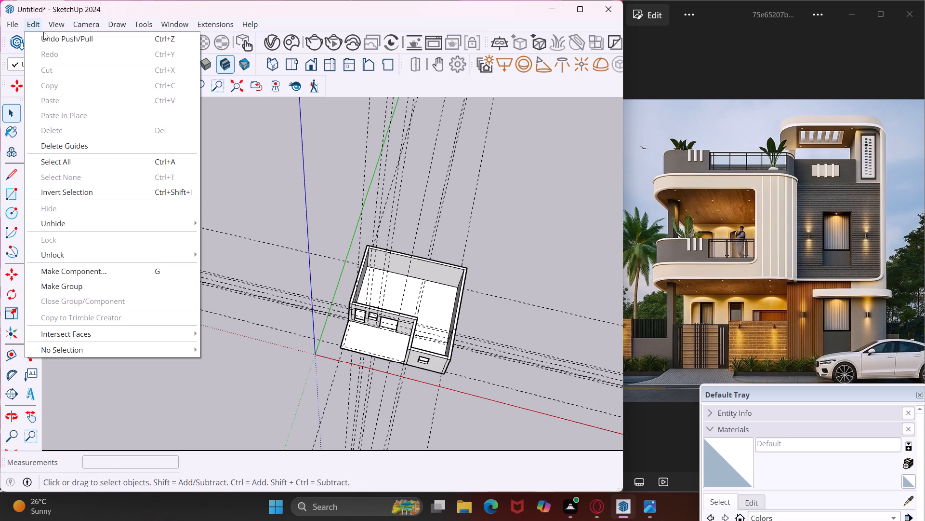
left_click(79, 146)
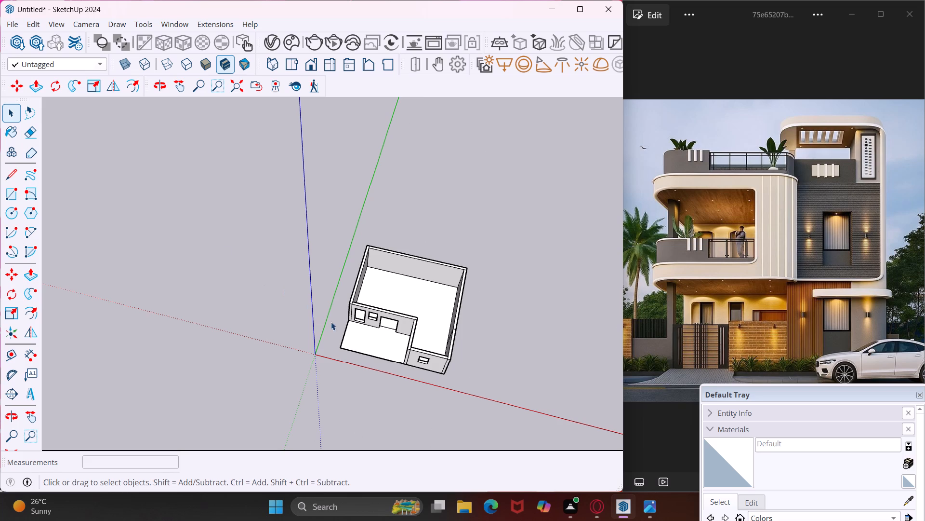
Examine the ground-floor walls with their door and window openings from the front.
middle_click_drag(338, 323, 367, 326)
key("Escape")
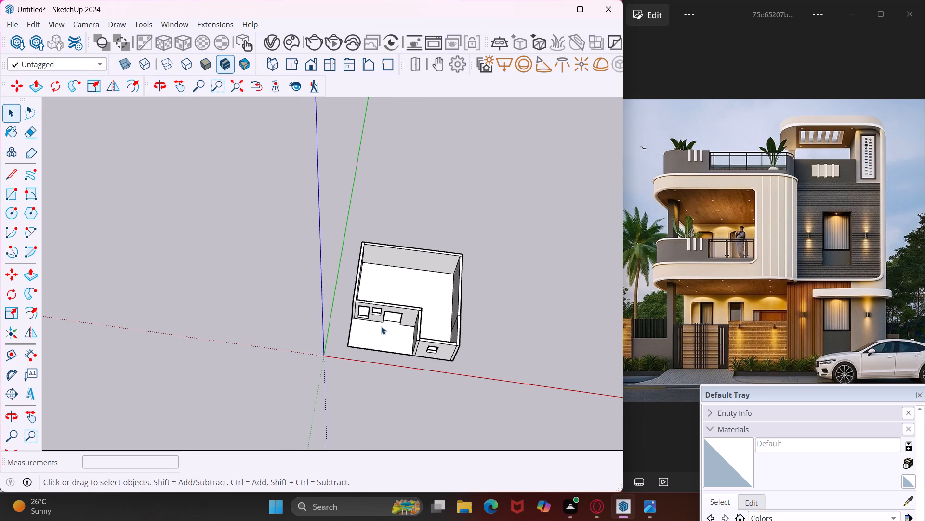
key("space")
middle_click_drag(432, 349, 411, 199)
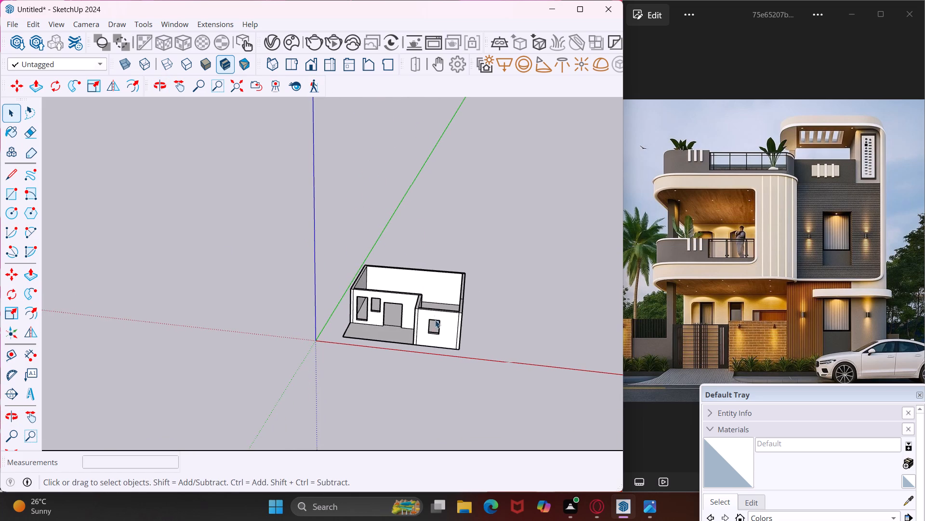
middle_click_drag(436, 322, 447, 274)
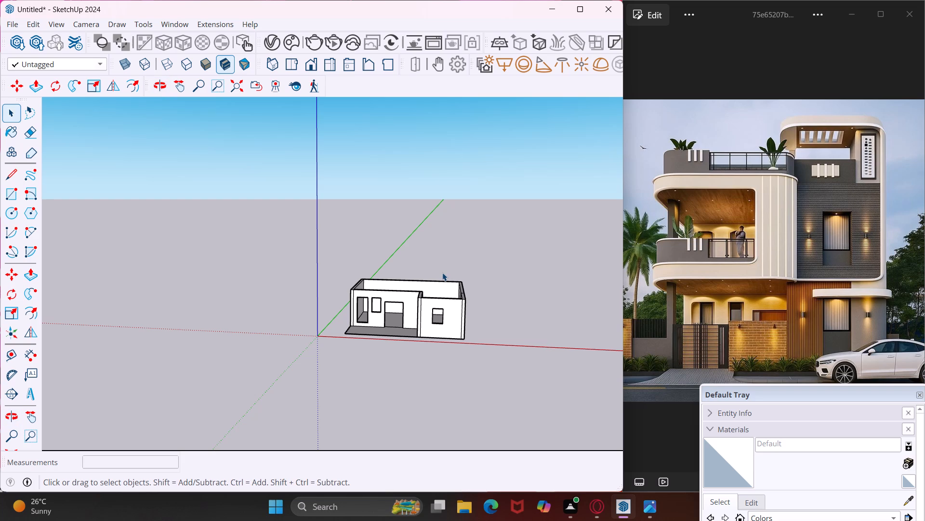
scroll(451, 322, "up", 1)
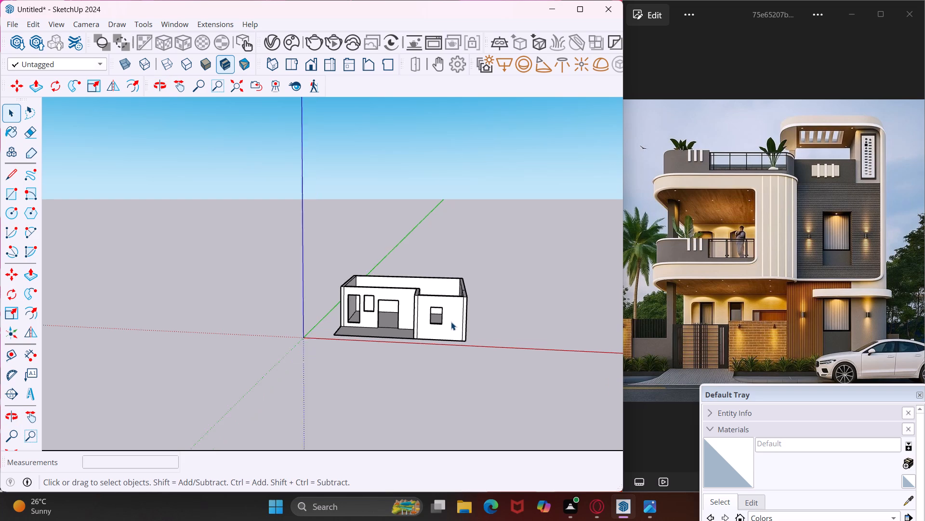
scroll(451, 322, "up", 3)
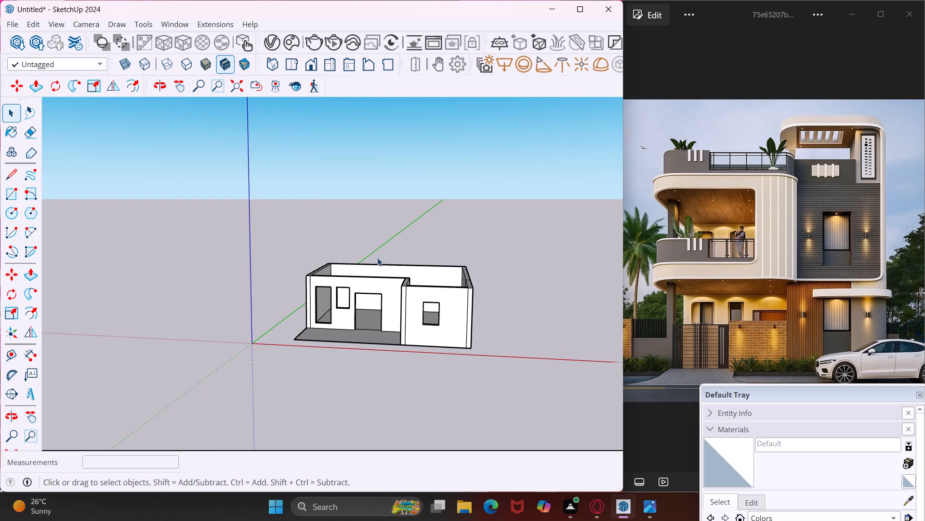
Dismiss the V-Ray update notification, and open the Chaos Cosmos browser on its downloaded assets.
left_click(295, 38)
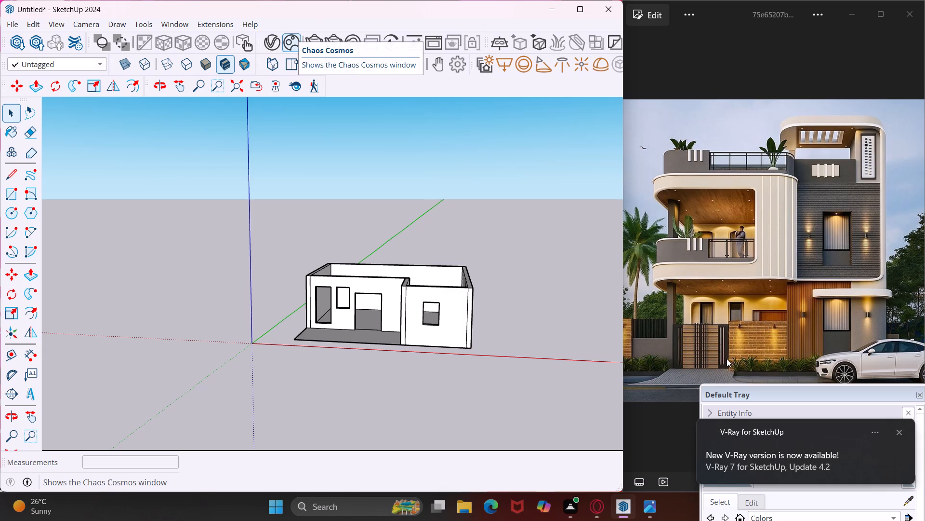
left_click(897, 432)
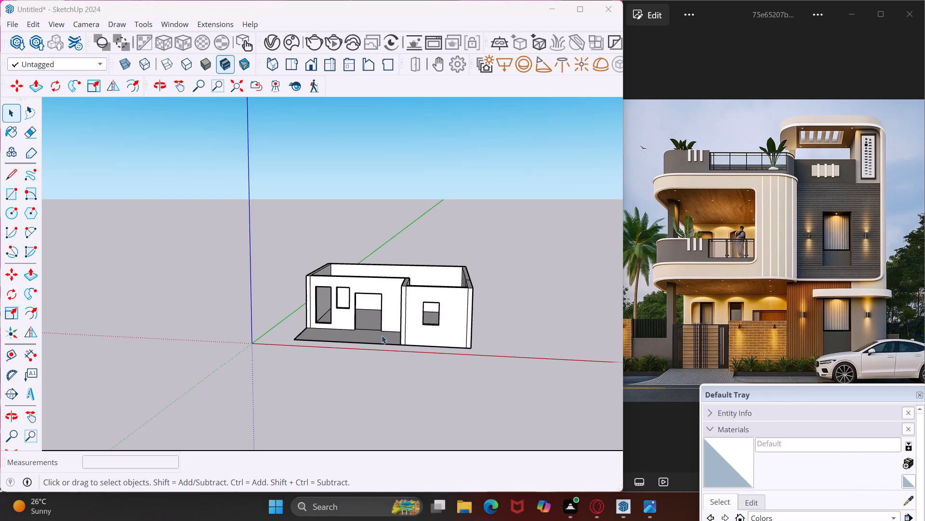
left_click(293, 43)
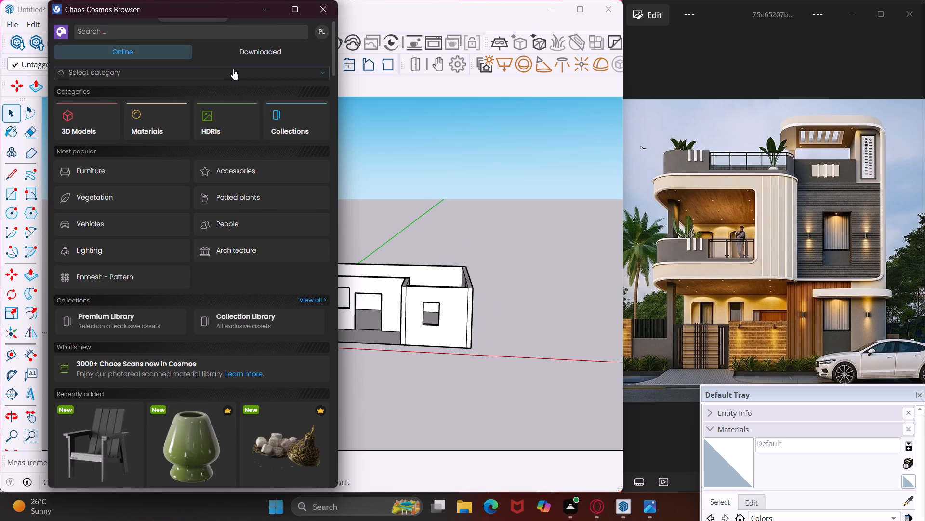
left_click(237, 57)
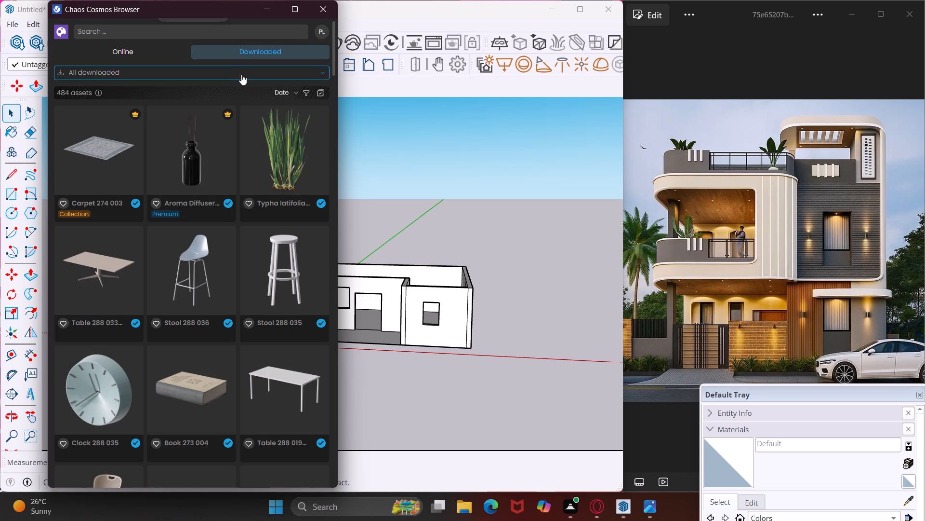
Look through the downloaded Chaos Cosmos assets for a window model that suits the ground-floor openings.
scroll(222, 242, "down", 6)
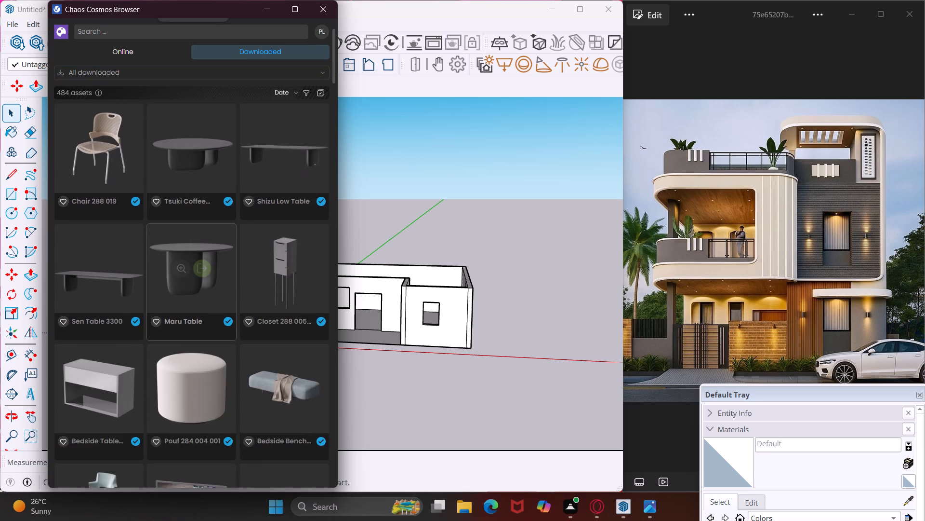
scroll(219, 255, "down", 7)
scroll(219, 255, "up", 2)
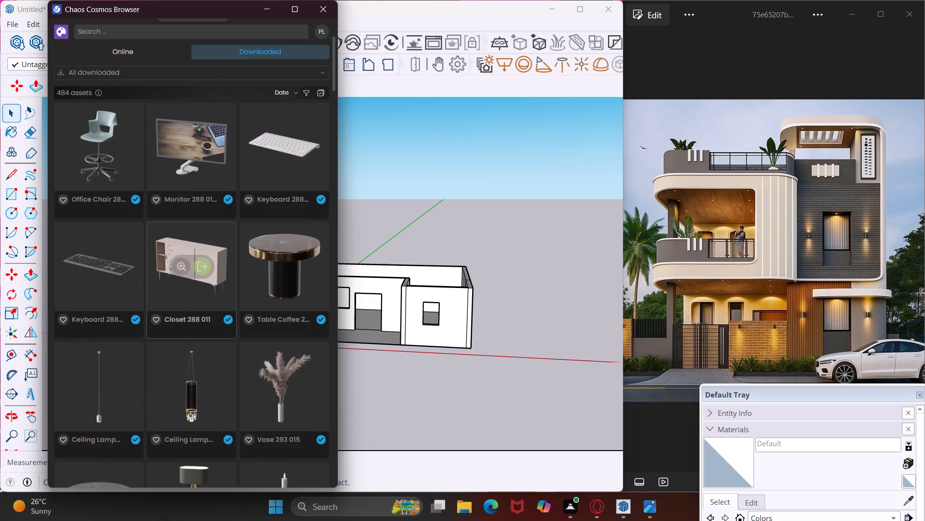
scroll(219, 255, "down", 15)
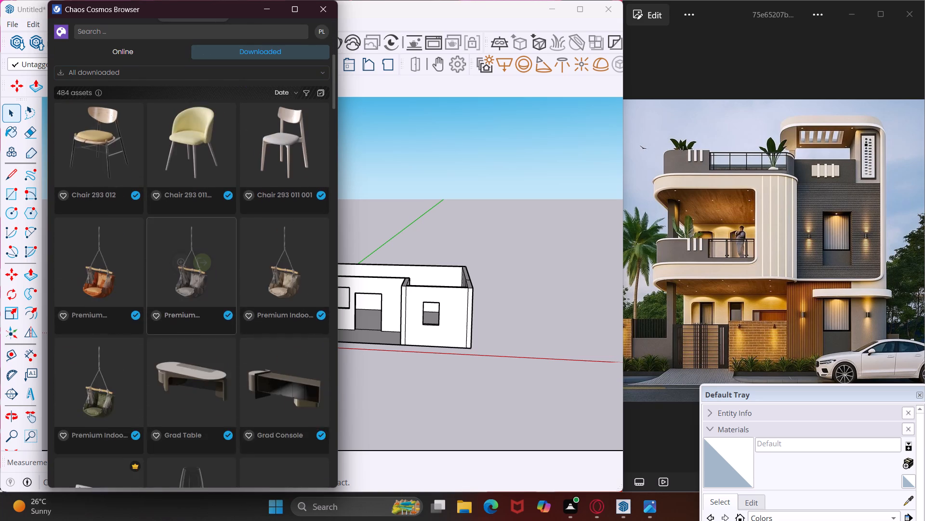
scroll(219, 255, "down", 11)
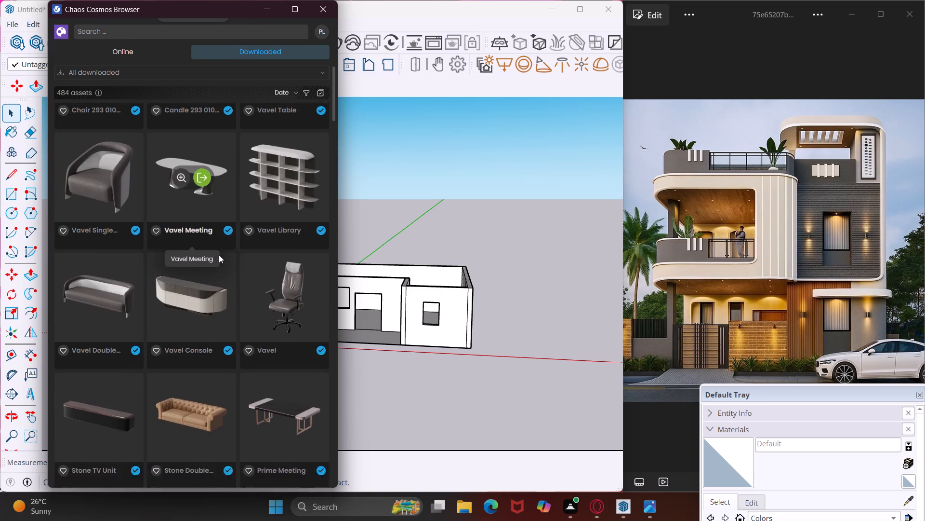
scroll(219, 255, "down", 17)
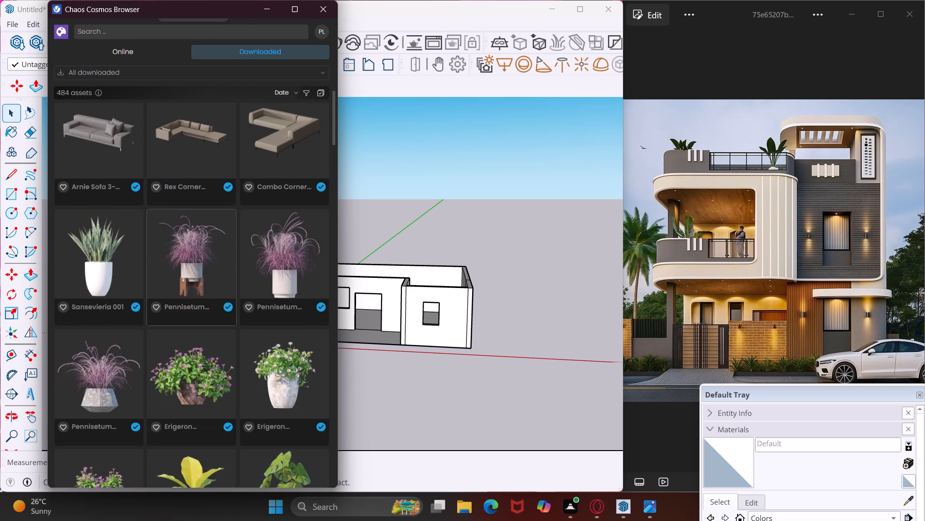
scroll(219, 255, "down", 16)
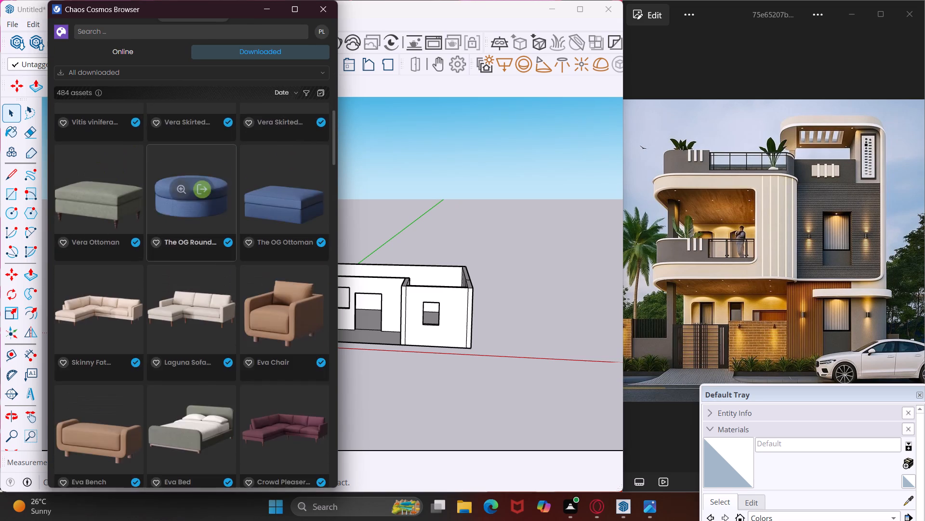
scroll(219, 255, "down", 19)
scroll(219, 255, "down", 6)
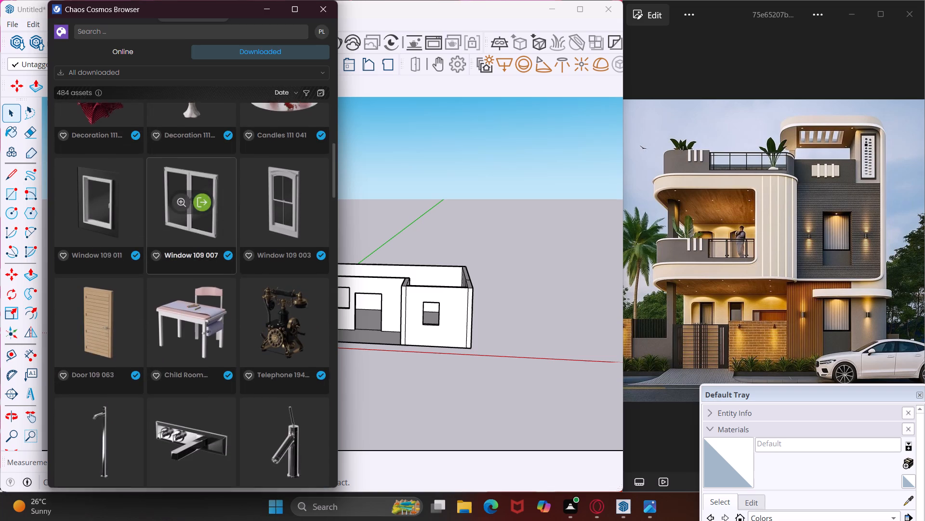
scroll(219, 255, "down", 15)
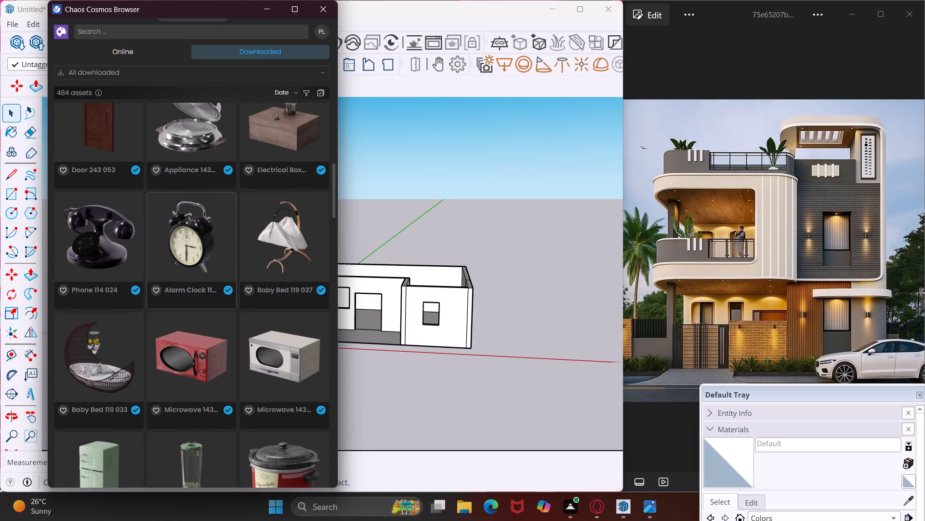
scroll(213, 179, "down", 10)
scroll(206, 219, "down", 8)
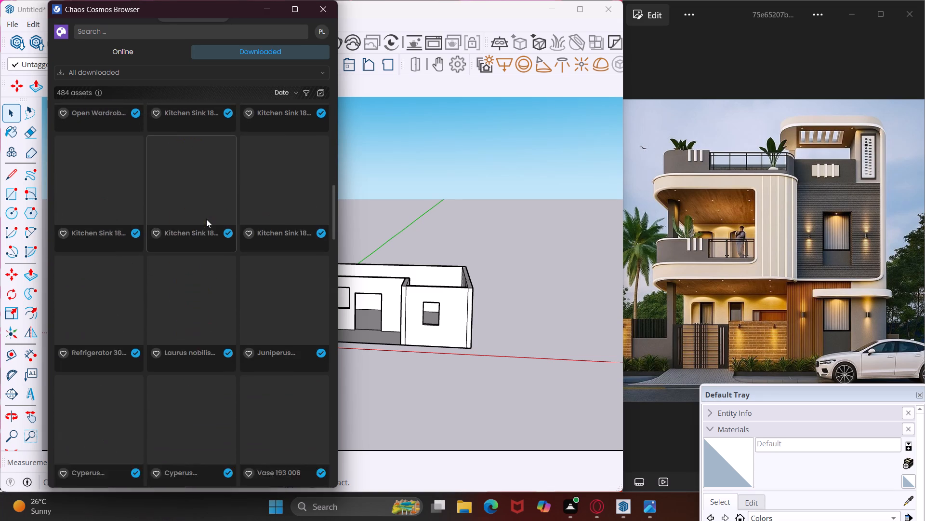
scroll(206, 219, "up", 1)
scroll(206, 219, "down", 6)
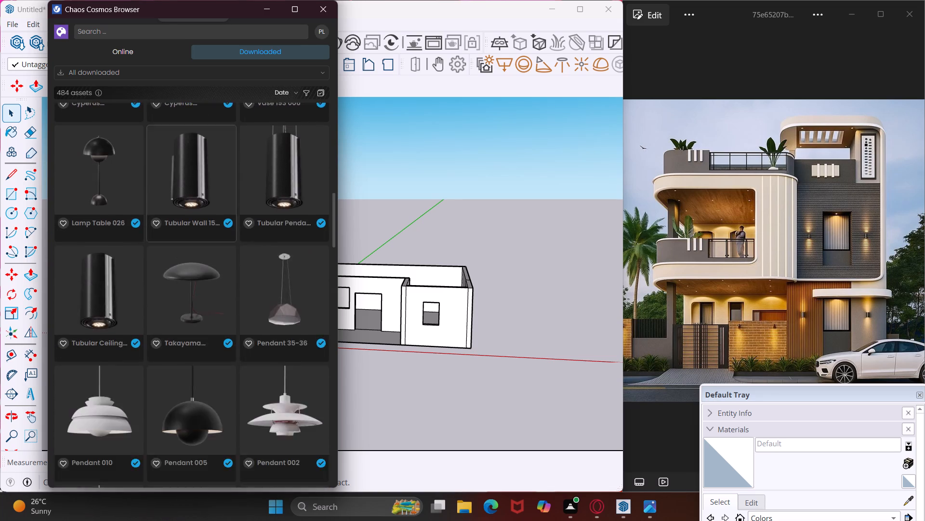
scroll(206, 219, "down", 18)
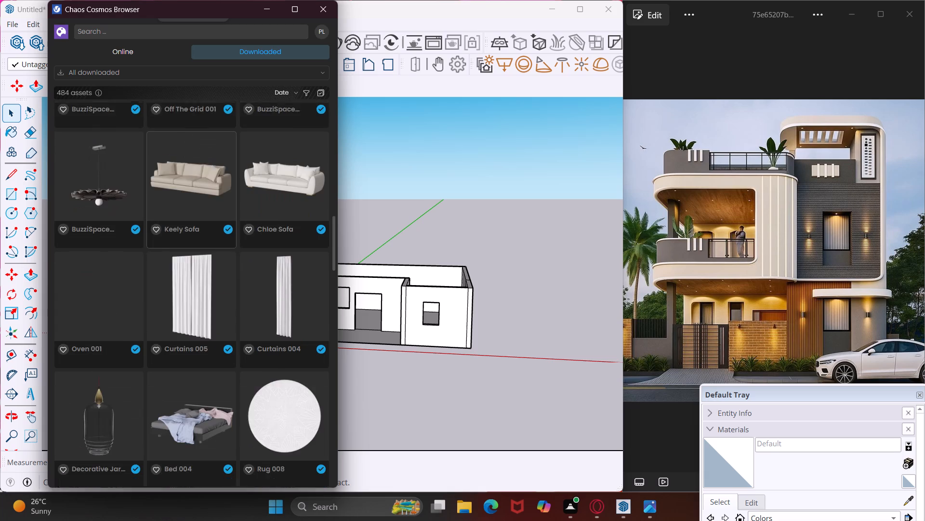
scroll(206, 219, "down", 18)
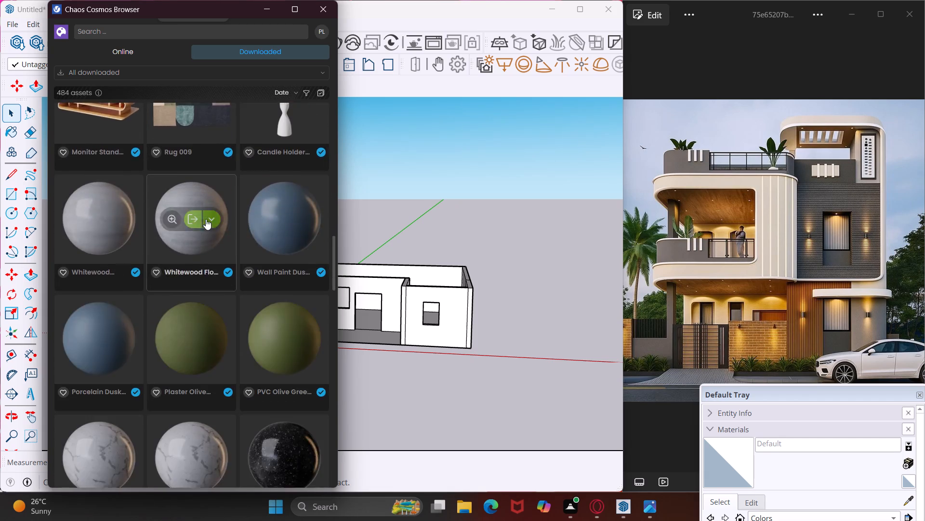
scroll(206, 219, "down", 14)
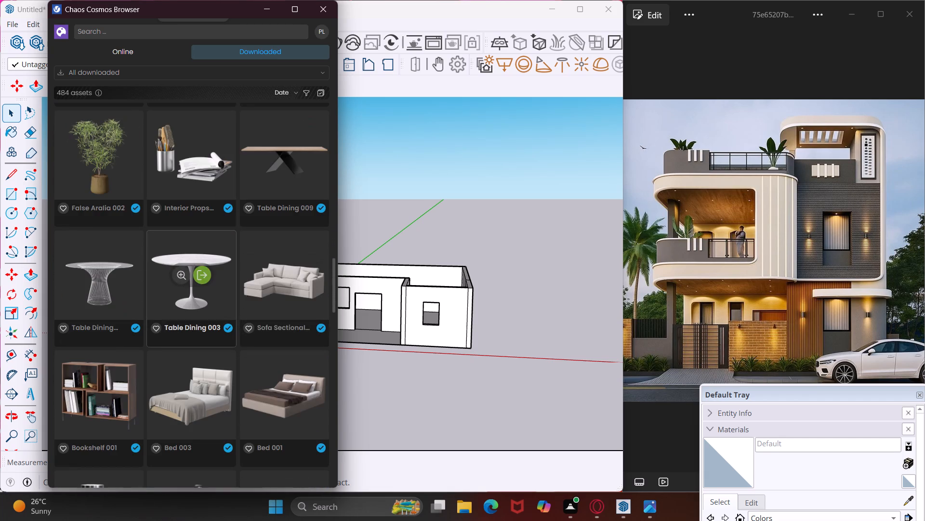
scroll(231, 213, "down", 14)
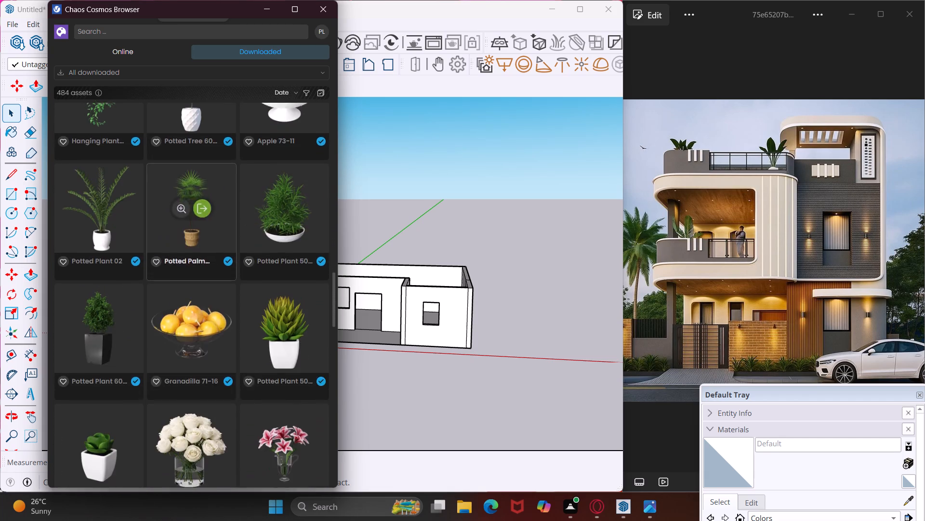
scroll(230, 214, "down", 16)
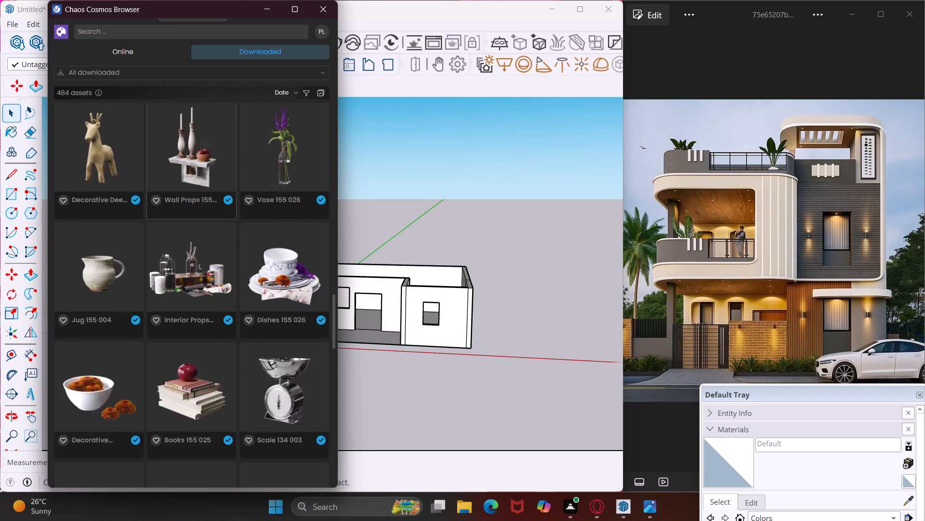
scroll(230, 214, "down", 11)
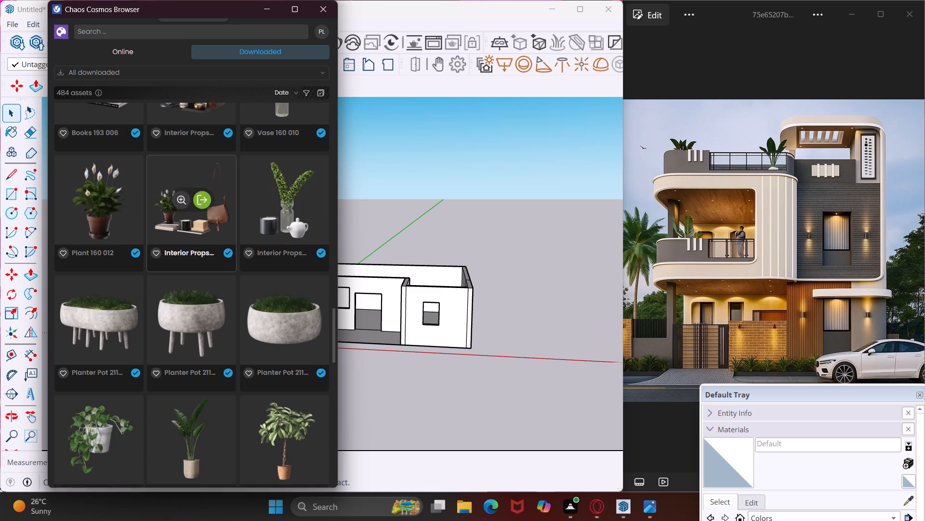
scroll(230, 215, "down", 16)
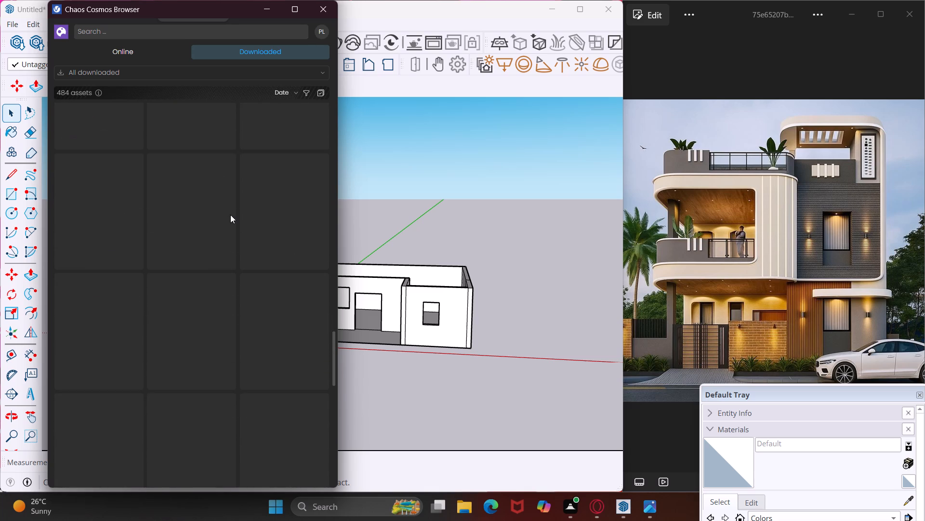
scroll(230, 215, "down", 2)
scroll(230, 215, "up", 1)
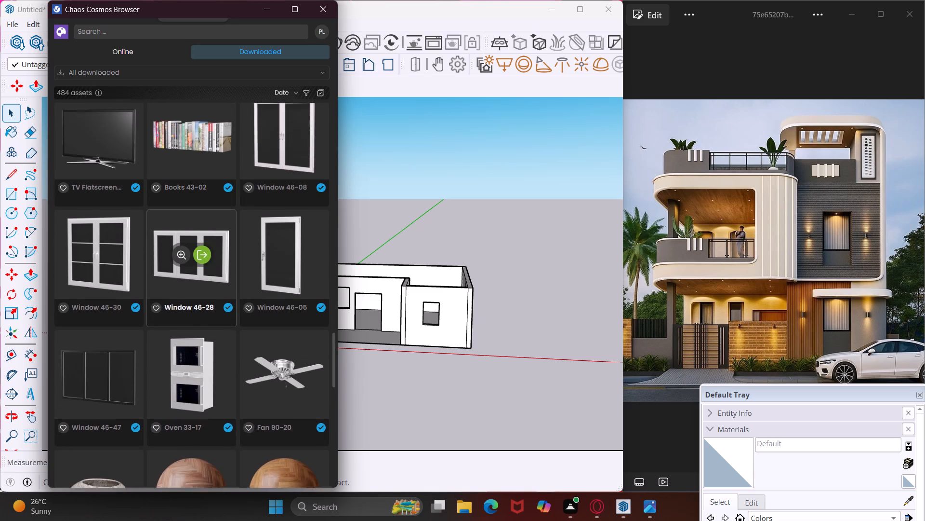
scroll(230, 215, "up", 1)
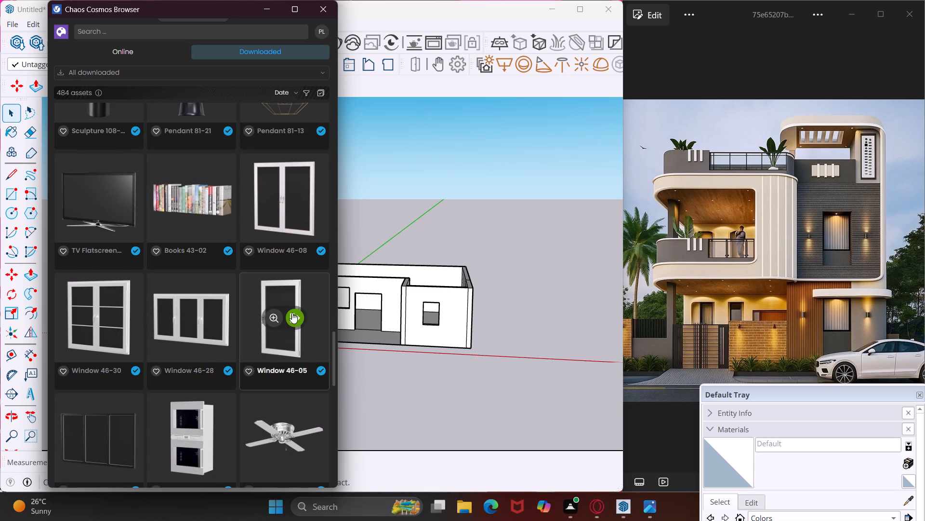
Import the Window 46-05 asset and place one copy on the ground in front of the projecting front wall.
left_click(292, 312)
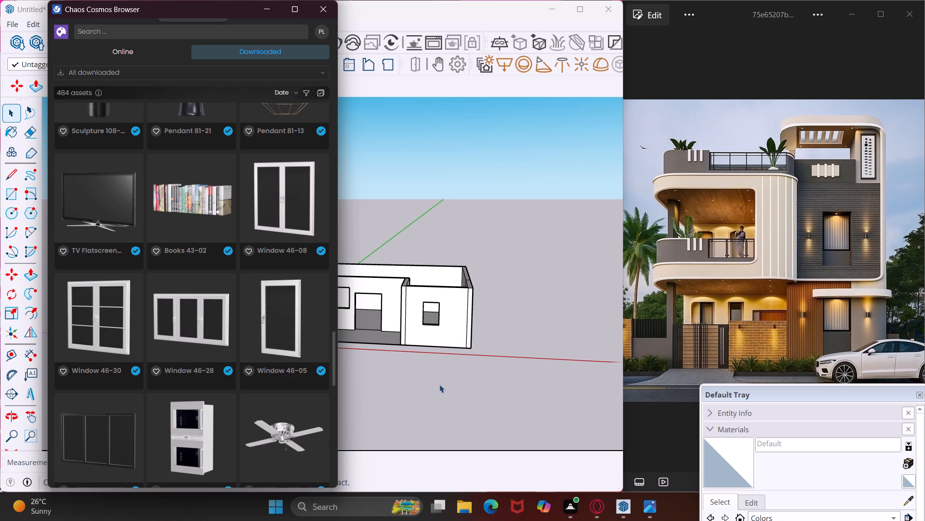
left_click(295, 316)
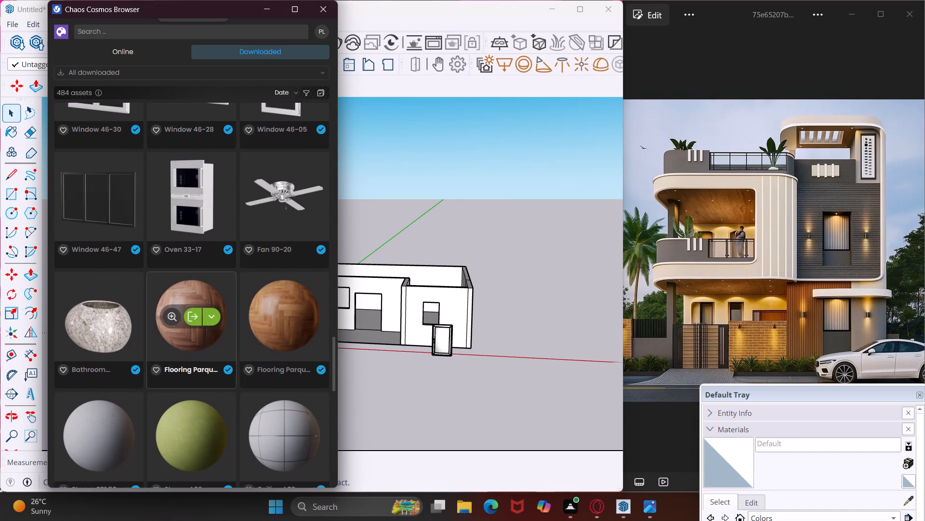
Look through the remaining downloaded Chaos Cosmos assets, down to the end of the list, for more door and window models.
scroll(206, 333, "down", 10)
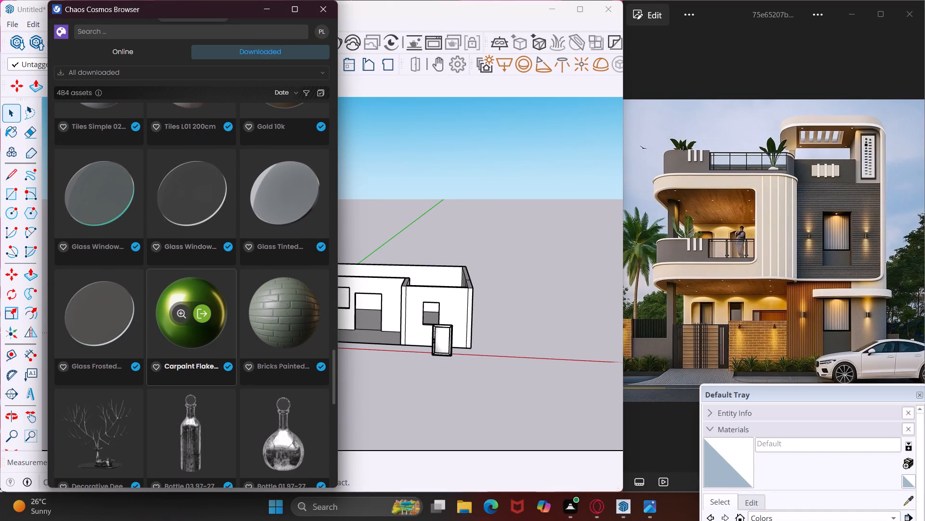
scroll(206, 327, "down", 5)
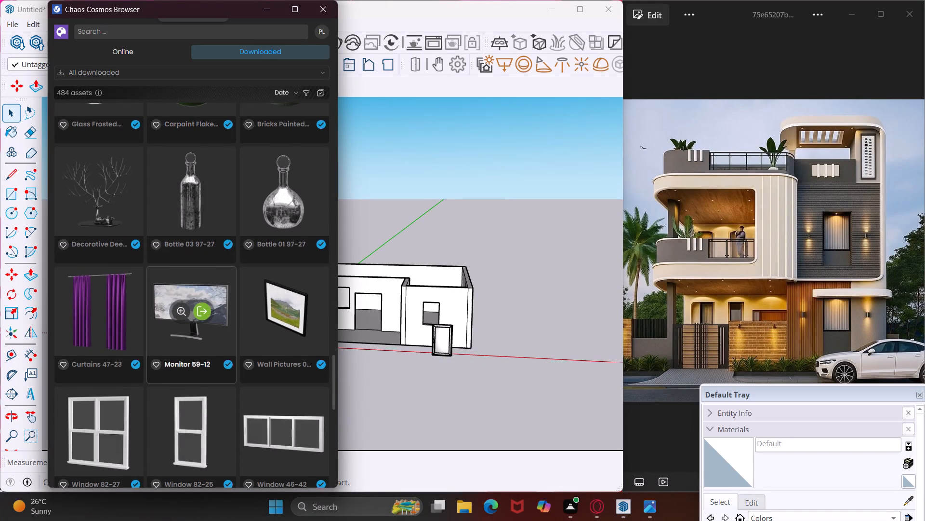
scroll(208, 324, "down", 6)
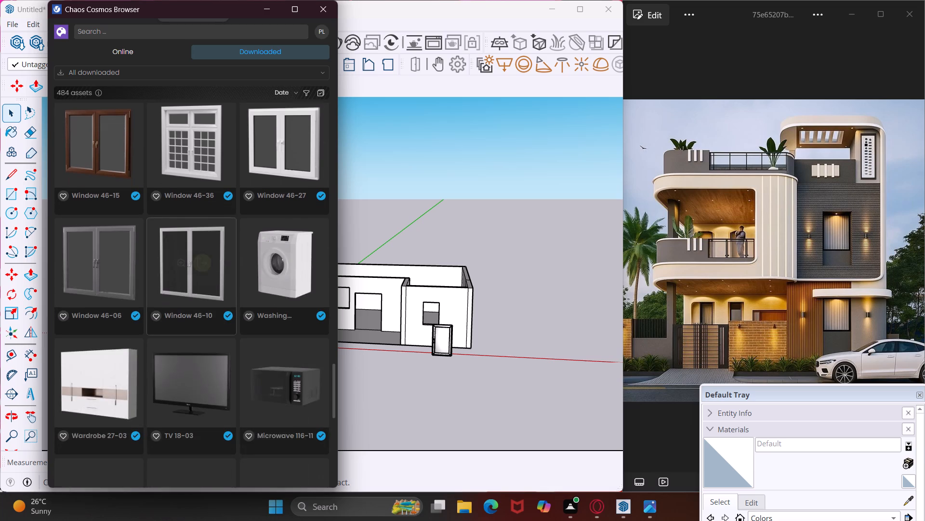
scroll(208, 324, "down", 5)
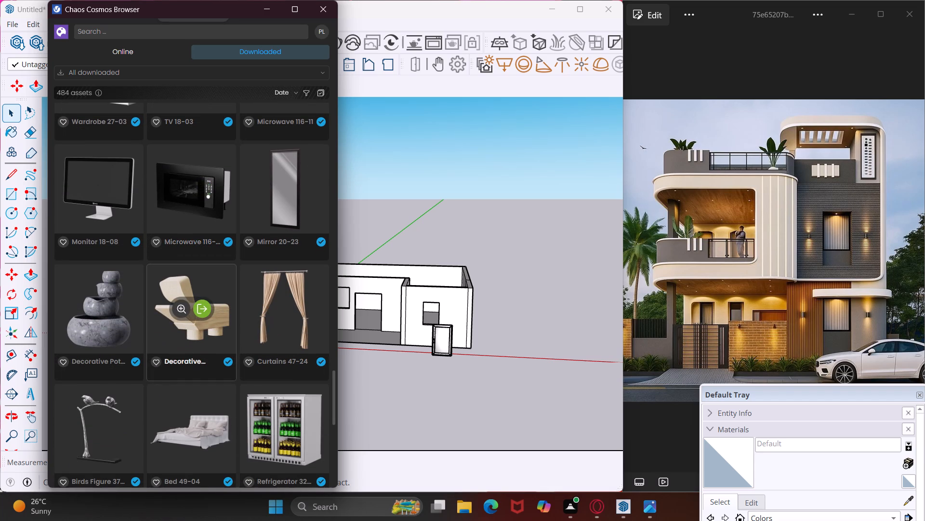
scroll(213, 288, "down", 4)
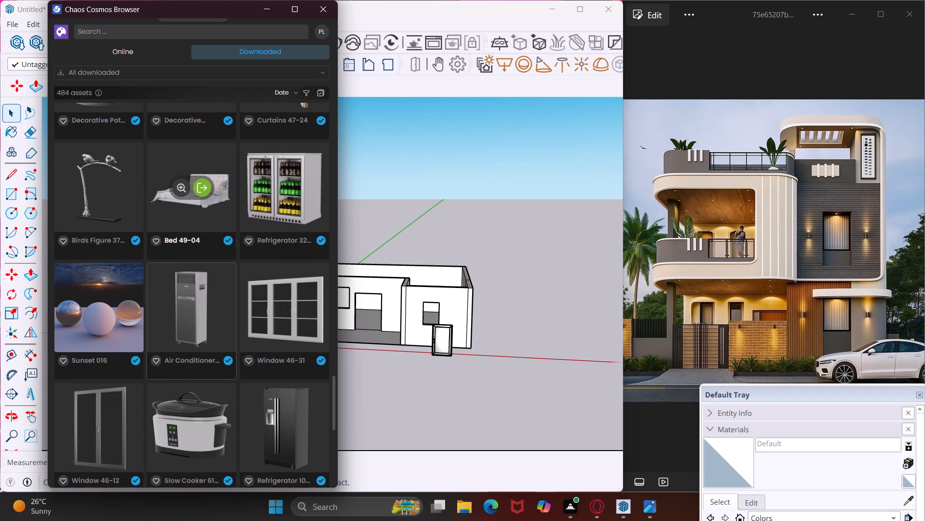
scroll(213, 288, "down", 6)
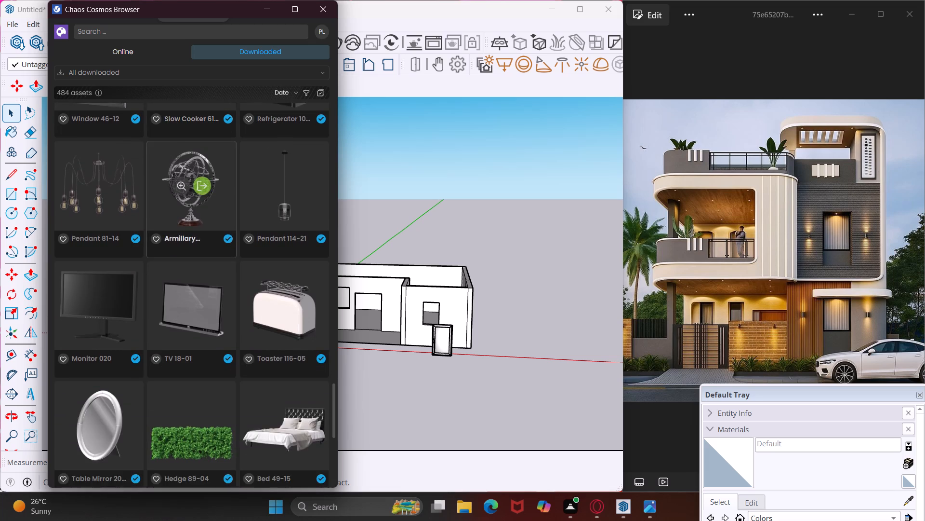
scroll(213, 288, "down", 11)
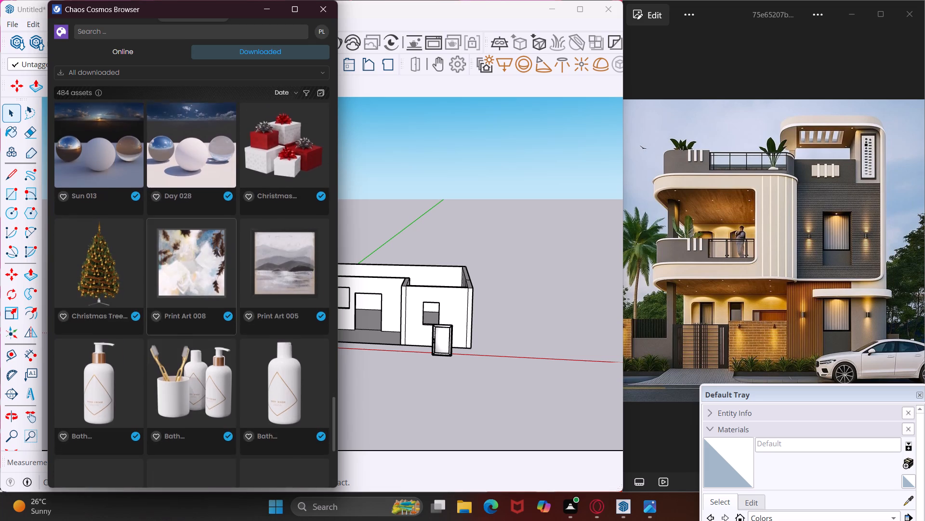
scroll(213, 288, "down", 9)
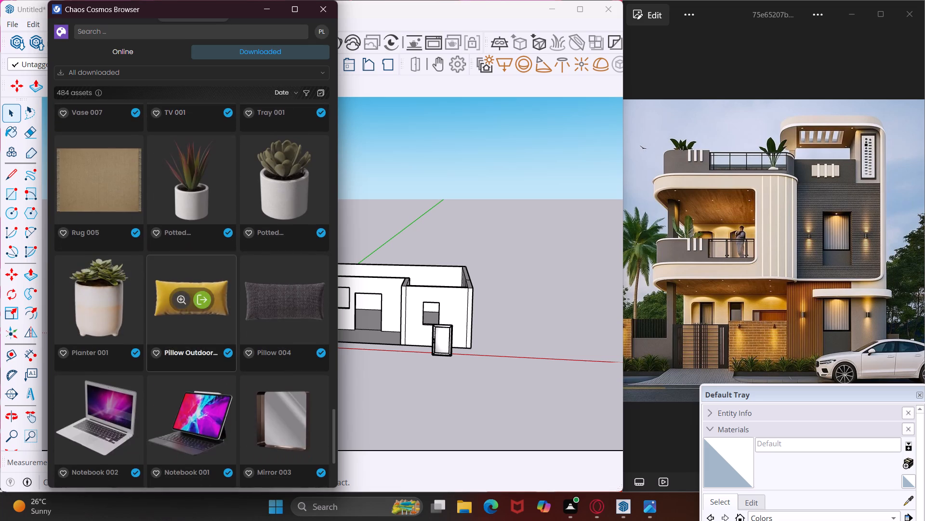
scroll(213, 288, "down", 7)
scroll(213, 288, "up", 2)
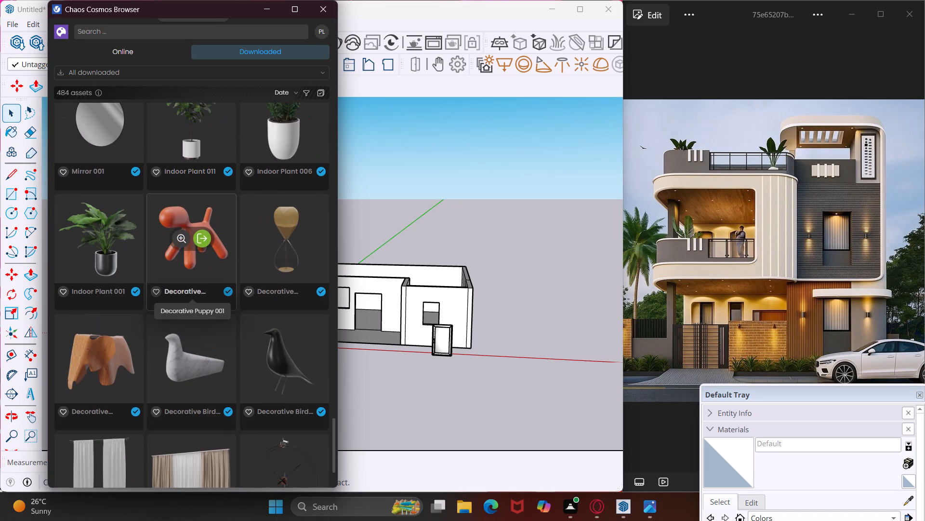
scroll(213, 288, "down", 5)
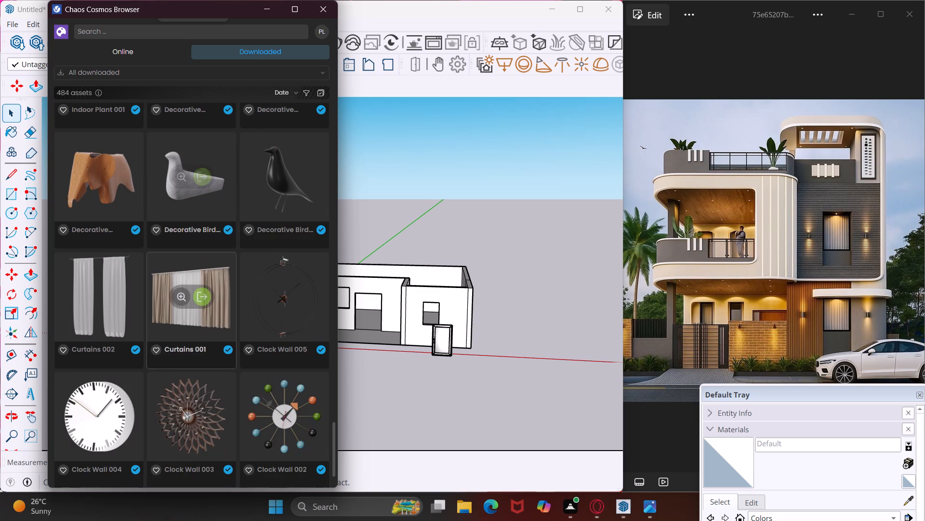
scroll(213, 288, "down", 6)
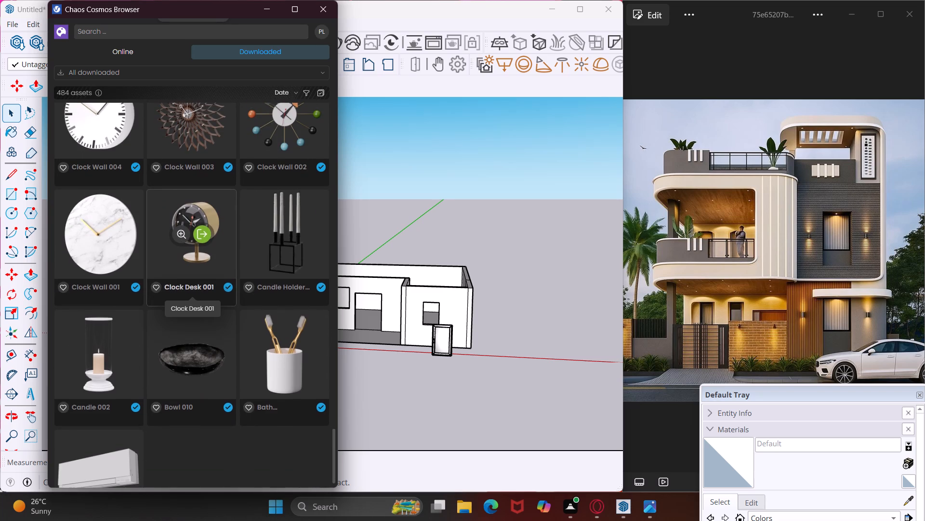
Look back through the downloaded assets from the end of the list for suitable door and window models.
scroll(213, 288, "down", 4)
scroll(213, 288, "up", 5)
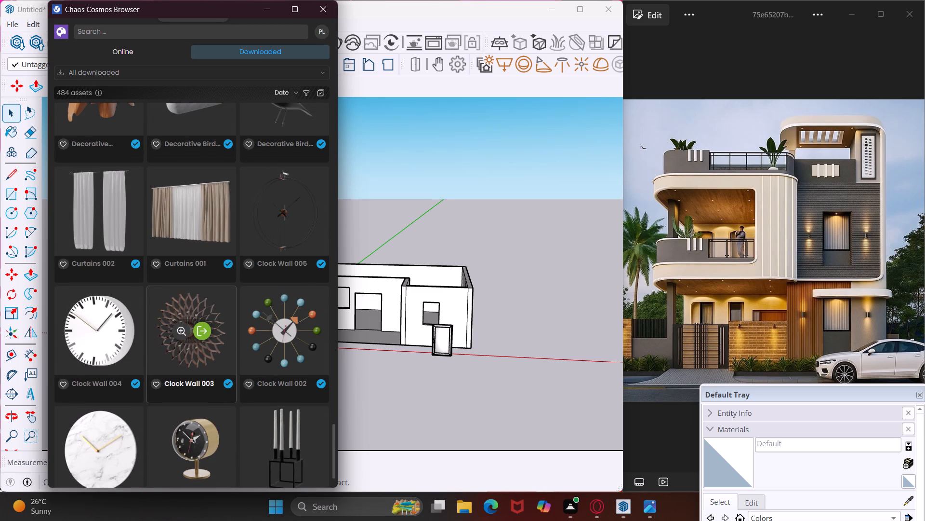
scroll(199, 284, "up", 14)
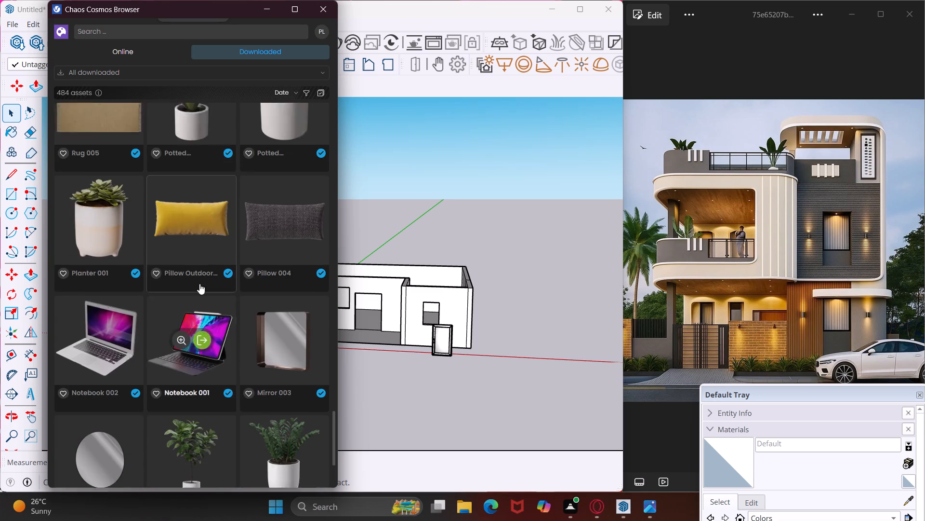
scroll(199, 284, "up", 9)
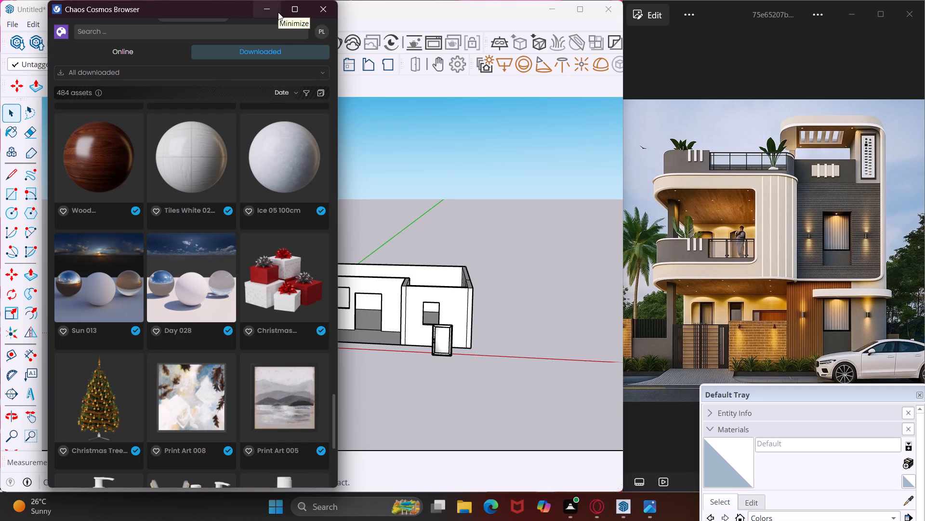
Search the downloaded assets for "door" and look through the results for a door model that suits the front entrance.
left_click(223, 31)
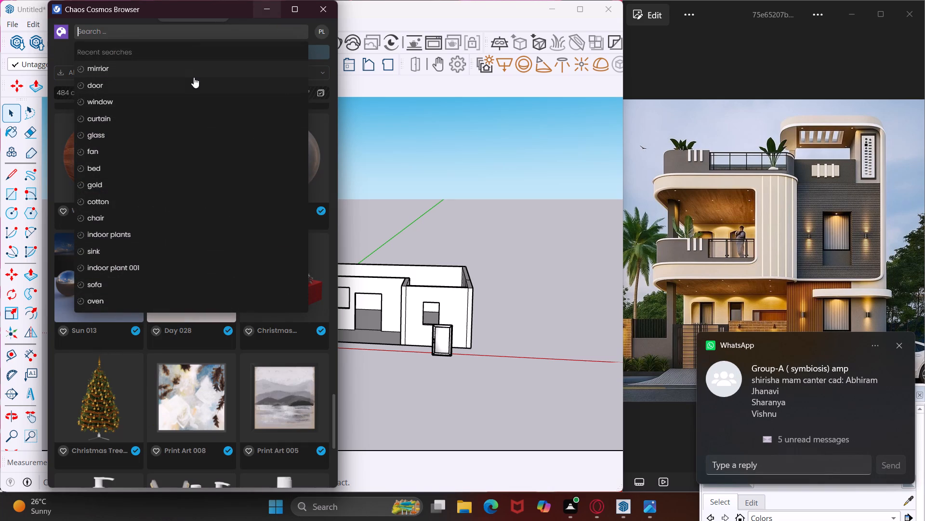
left_click(194, 77)
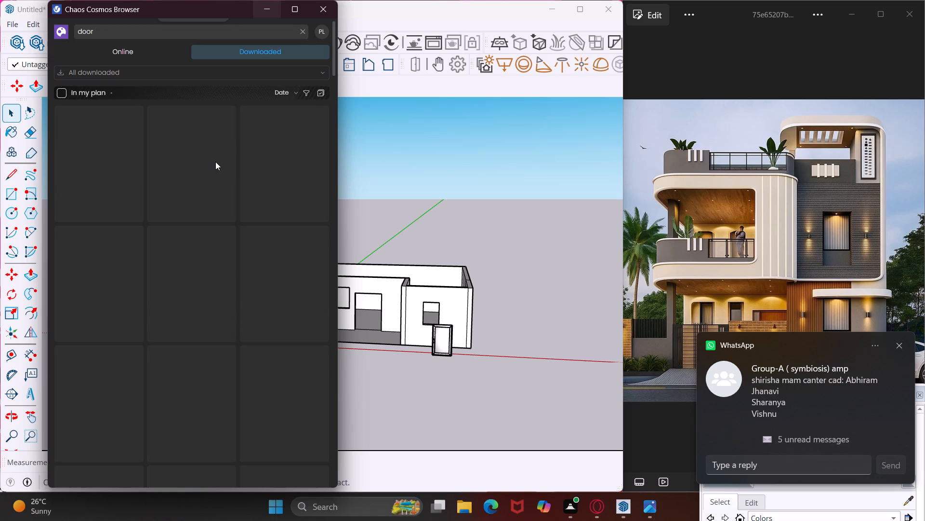
scroll(213, 195, "down", 10)
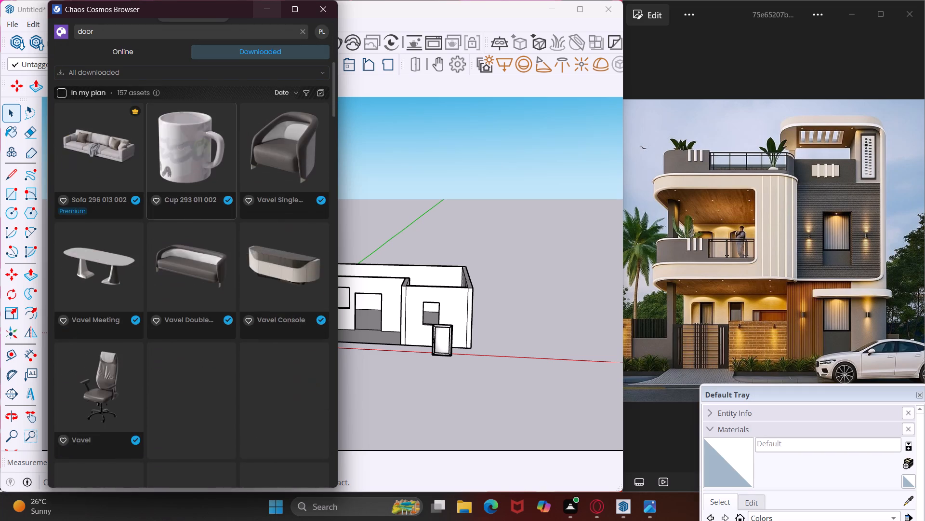
scroll(213, 202, "down", 5)
scroll(213, 202, "up", 2)
scroll(213, 202, "down", 3)
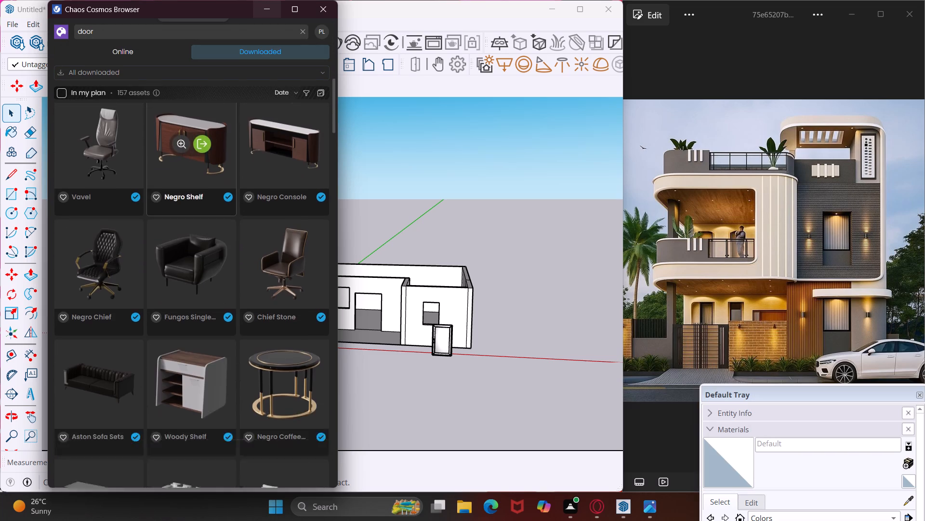
scroll(213, 202, "down", 15)
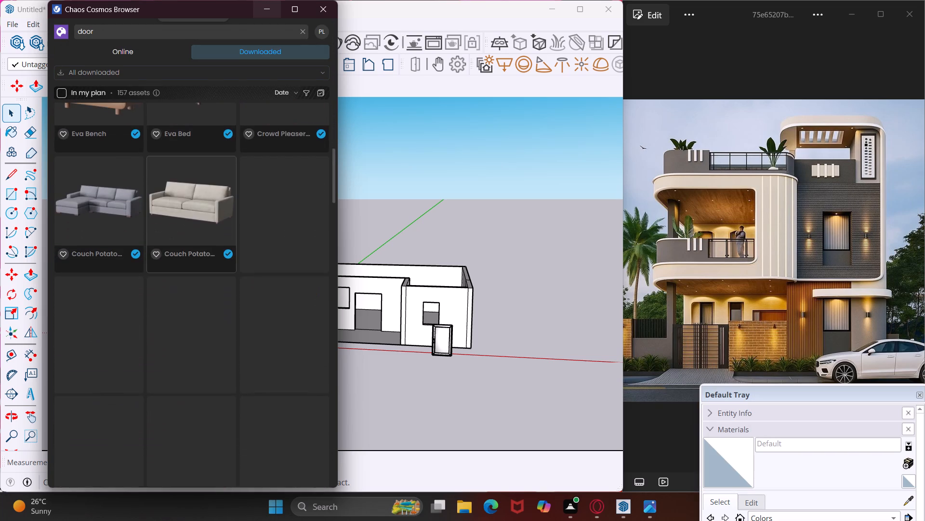
scroll(213, 203, "down", 10)
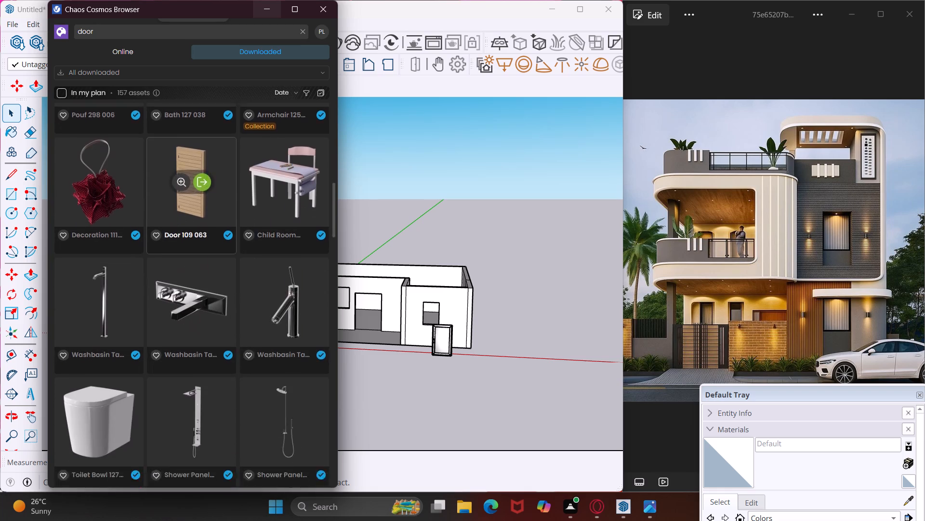
scroll(213, 203, "down", 3)
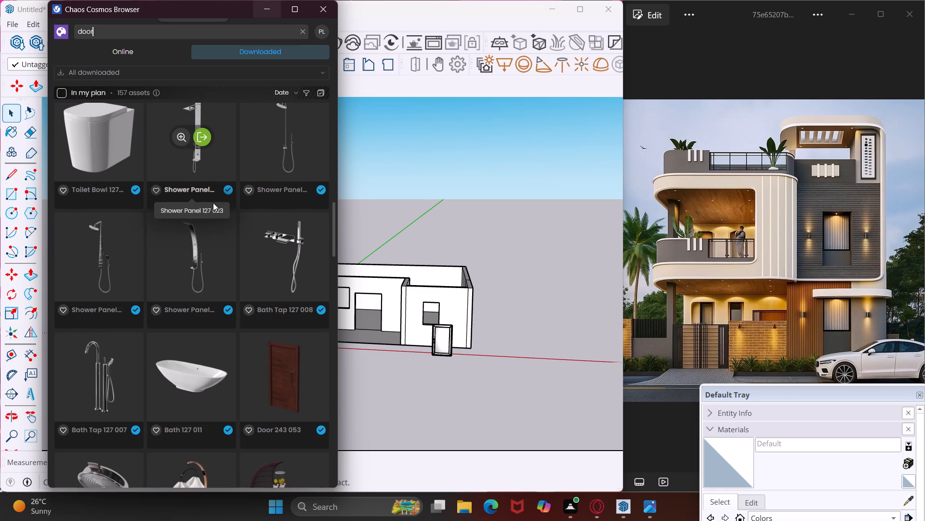
scroll(213, 203, "down", 6)
scroll(287, 374, "down", 2)
Import the chosen door asset and place one copy at the midpoint of the doorway's bottom edge in the recessed front wall.
left_click(292, 256)
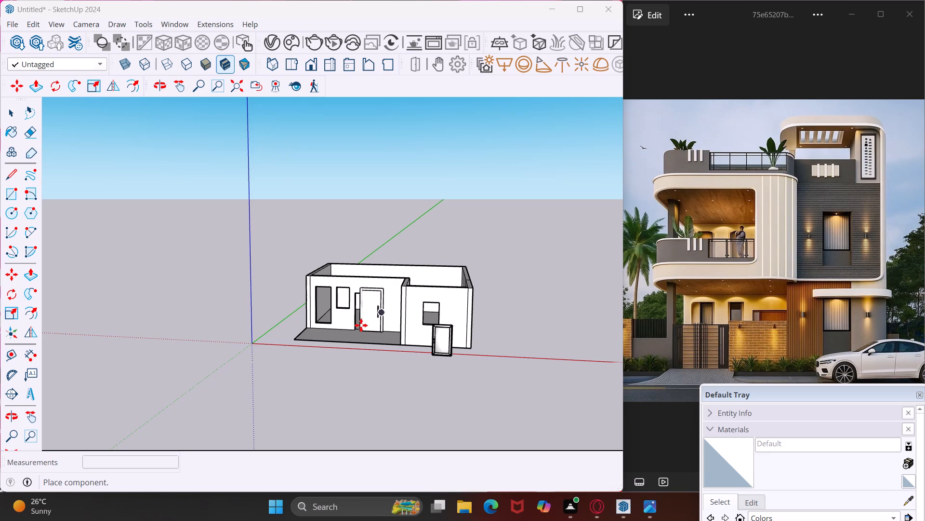
scroll(361, 325, "up", 8)
middle_click_drag(360, 327, 413, 361)
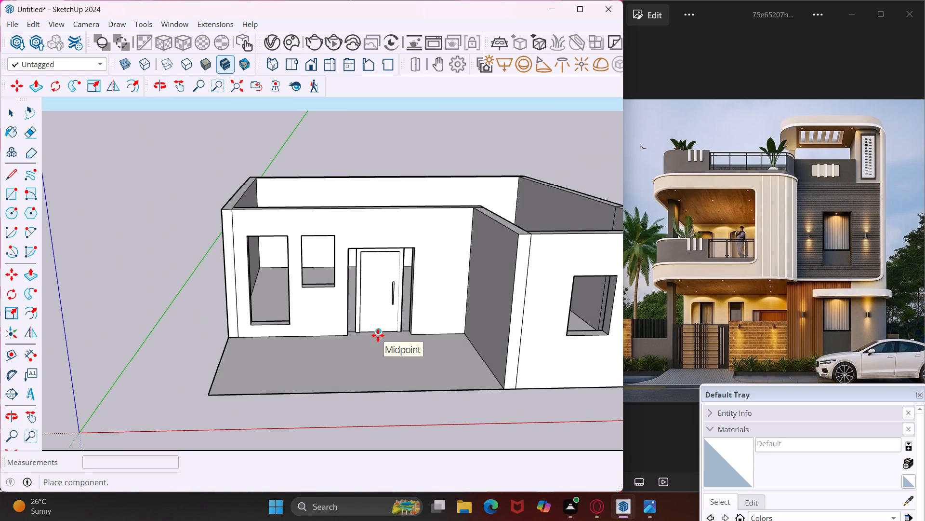
left_click(378, 335)
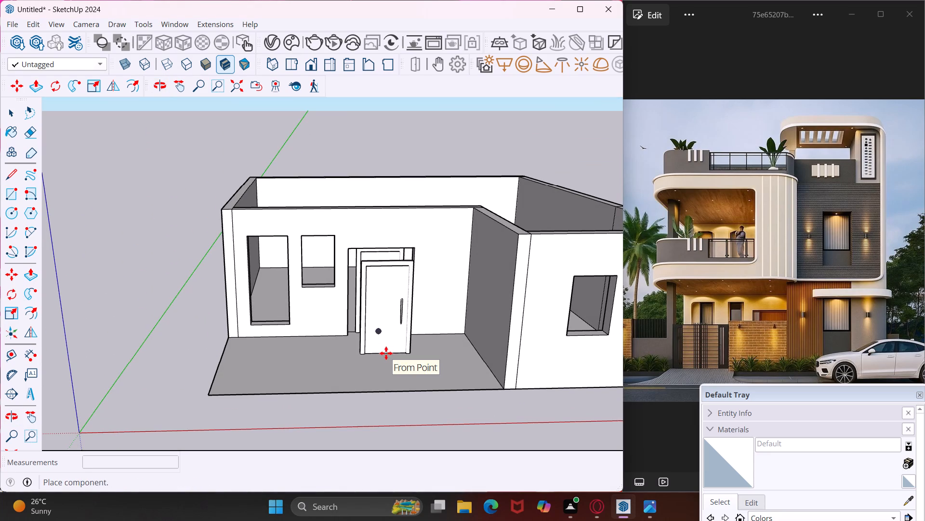
key("Escape")
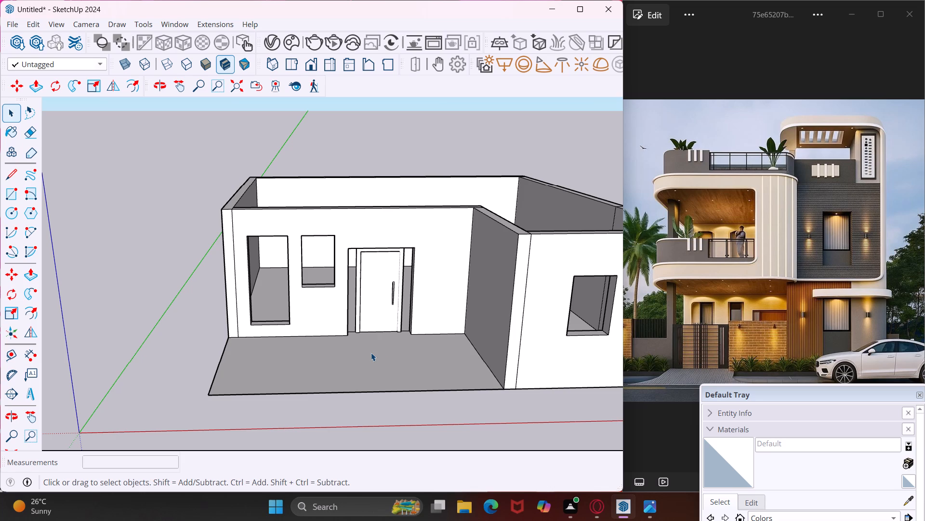
Scale the placed door along the red axis by 1.25, stretching it toward the doorway jamb on the windows' side.
left_click(370, 301)
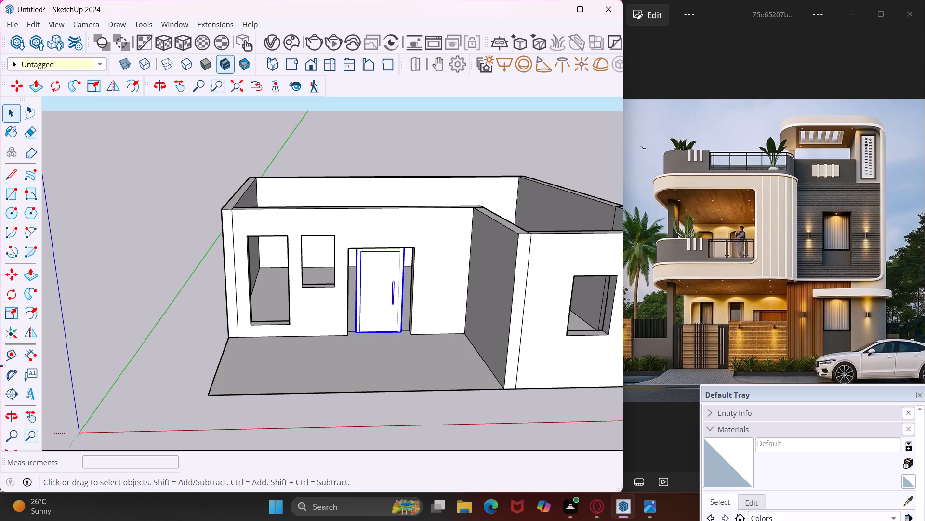
left_click(10, 308)
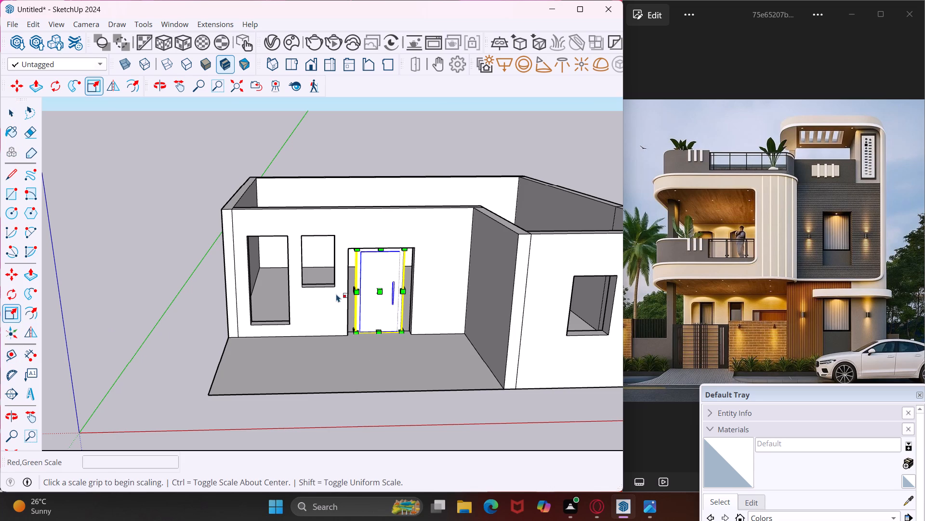
scroll(352, 287, "up", 9)
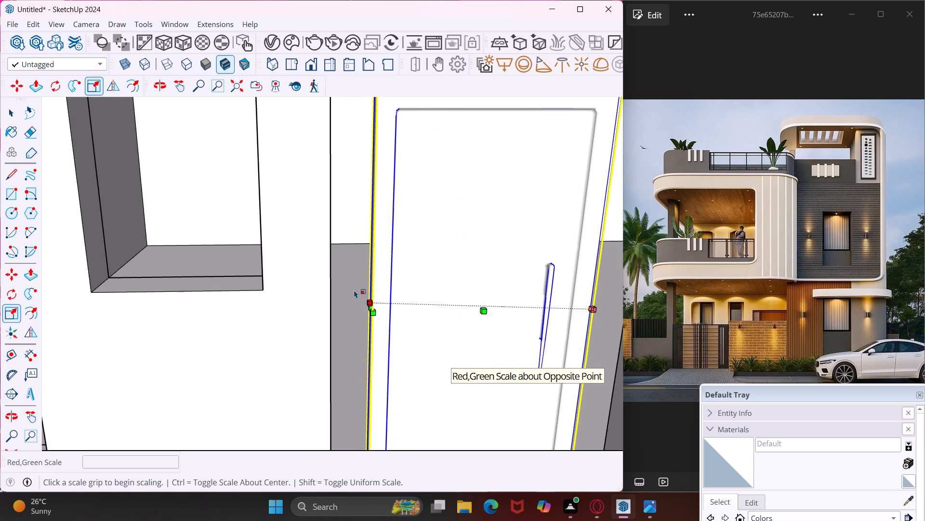
scroll(362, 302, "up", 4)
left_click(401, 324)
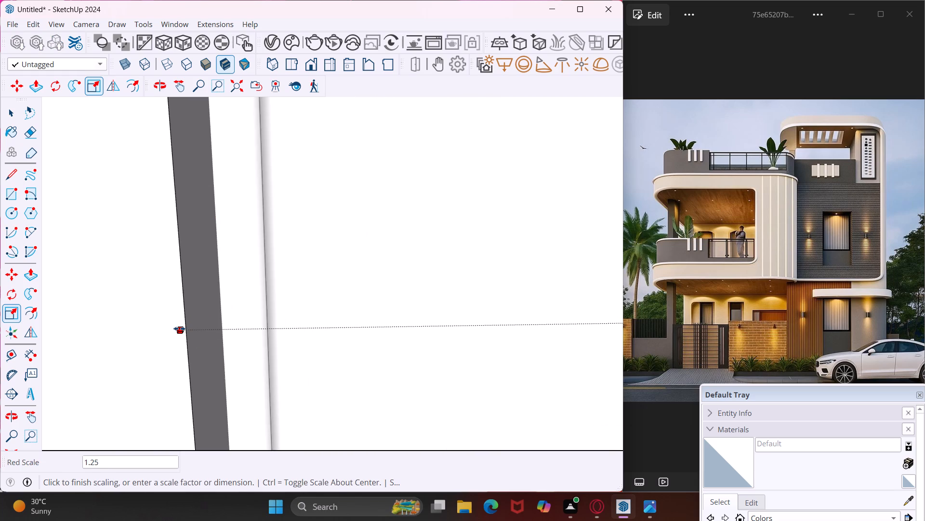
left_click(179, 329)
Stretch the door's handle side along the red axis to the opposite doorway jamb, finishing with a scale factor of 1.10.
scroll(149, 321, "down", 20)
scroll(149, 321, "down", 1)
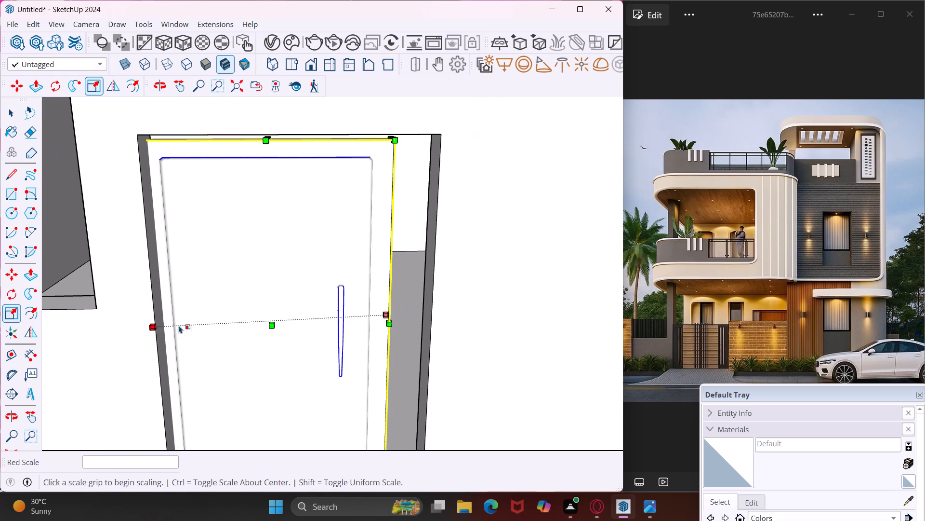
middle_click_drag(375, 301, 205, 317)
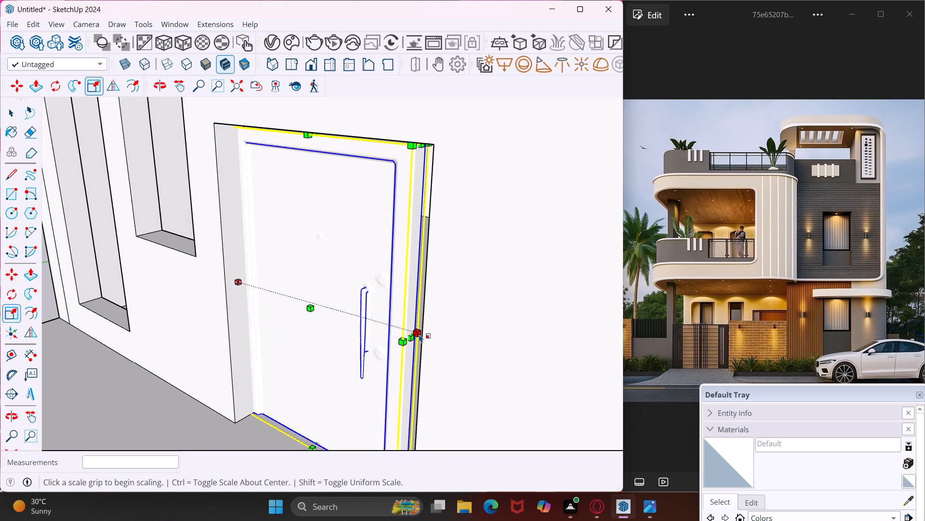
scroll(415, 337, "up", 4)
left_click(415, 337)
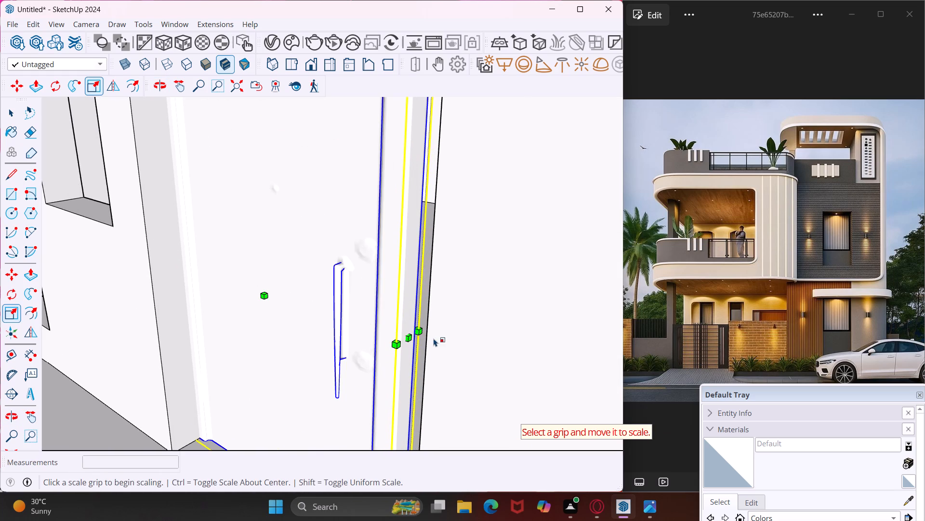
left_click(410, 335)
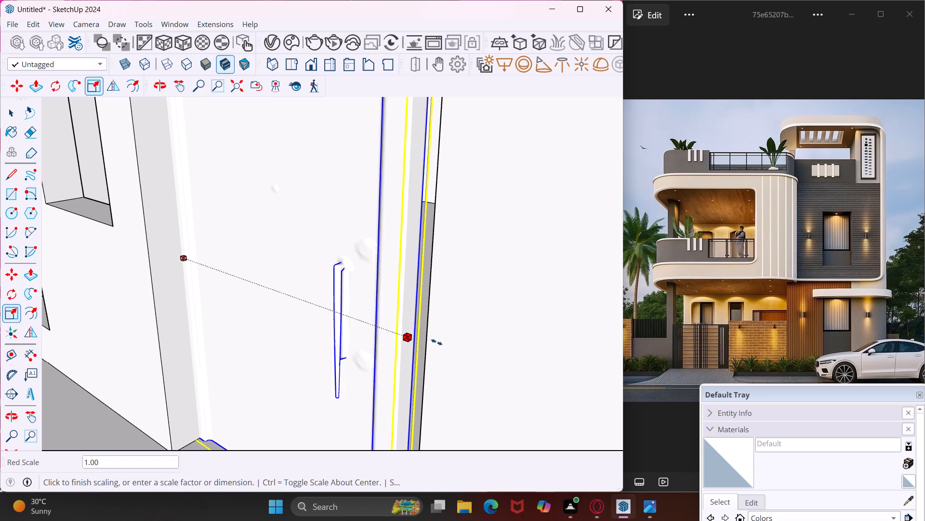
left_click(444, 343)
middle_click_drag(390, 335, 495, 370)
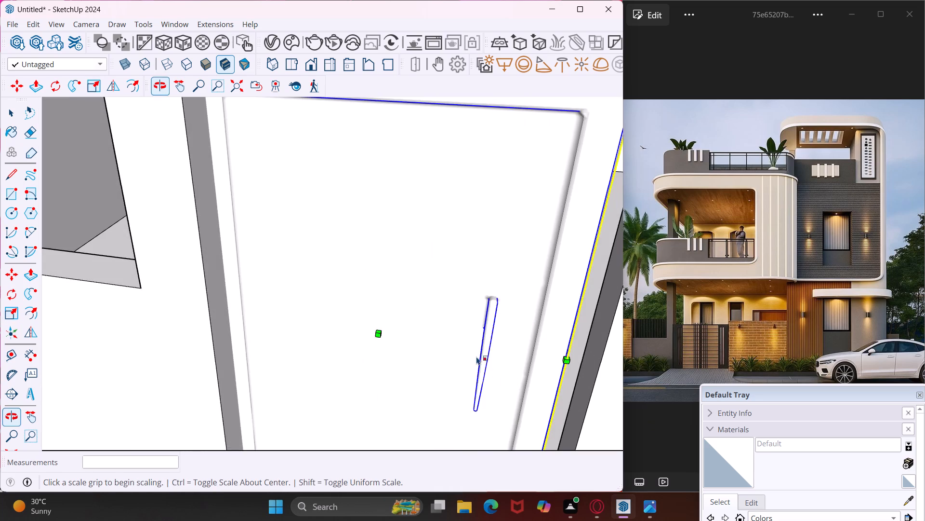
scroll(473, 355, "down", 5)
middle_click_drag(550, 351, 464, 348)
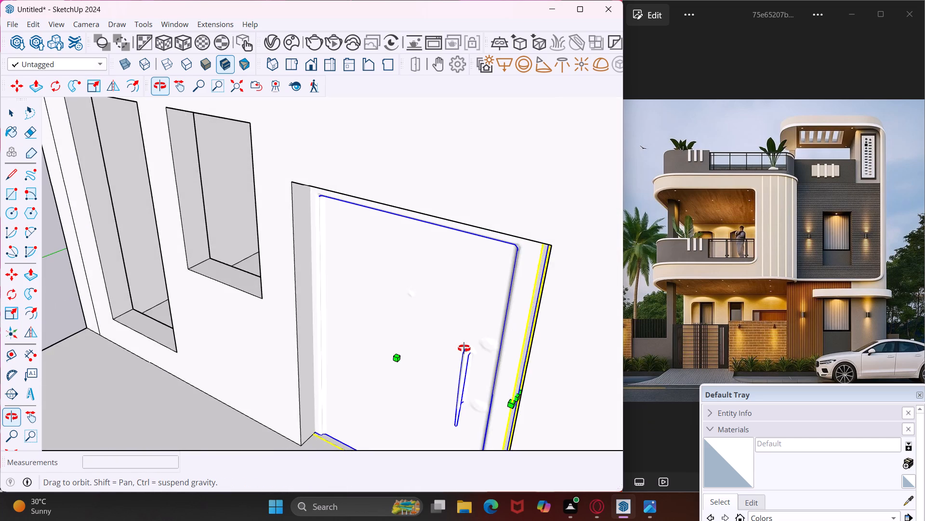
middle_click_drag(464, 348, 436, 324)
middle_click_drag(503, 396, 531, 397)
scroll(528, 396, "up", 5)
left_click(525, 386)
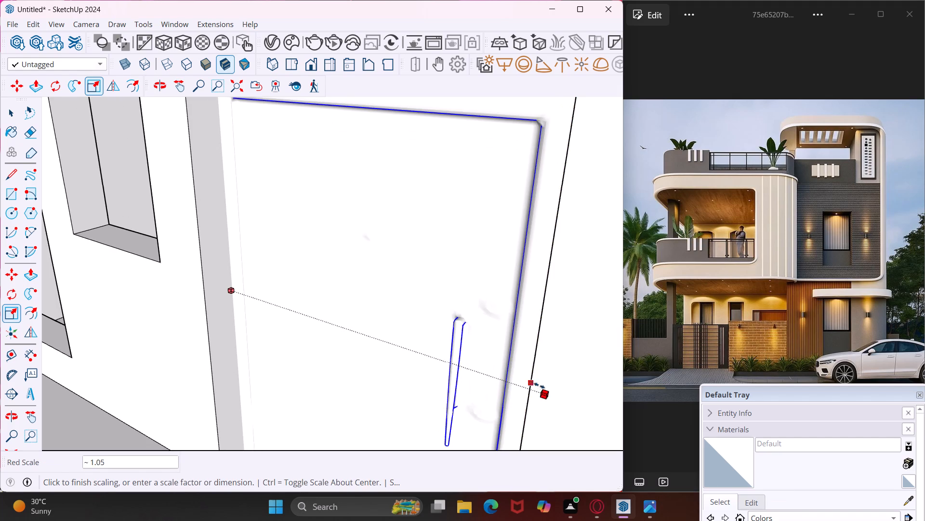
middle_click_drag(552, 386, 602, 385)
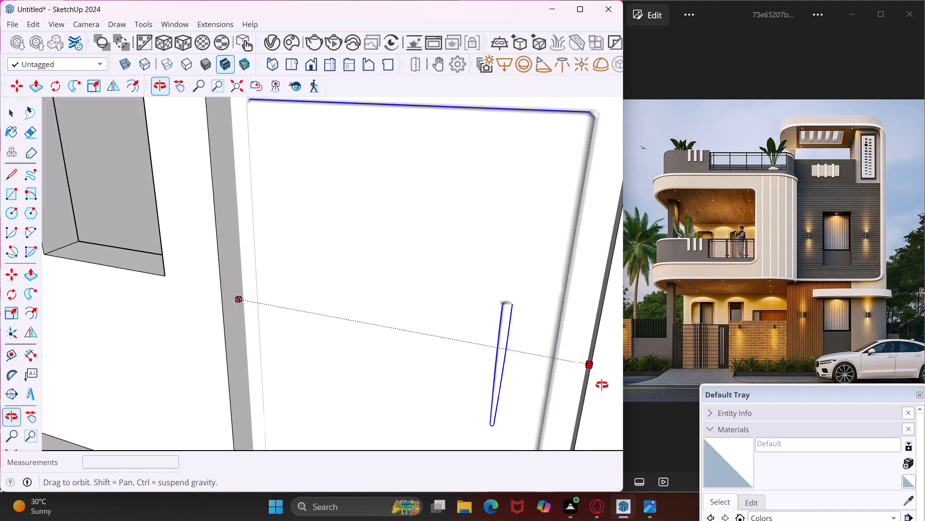
middle_click_drag(602, 385, 612, 385)
scroll(611, 384, "up", 1)
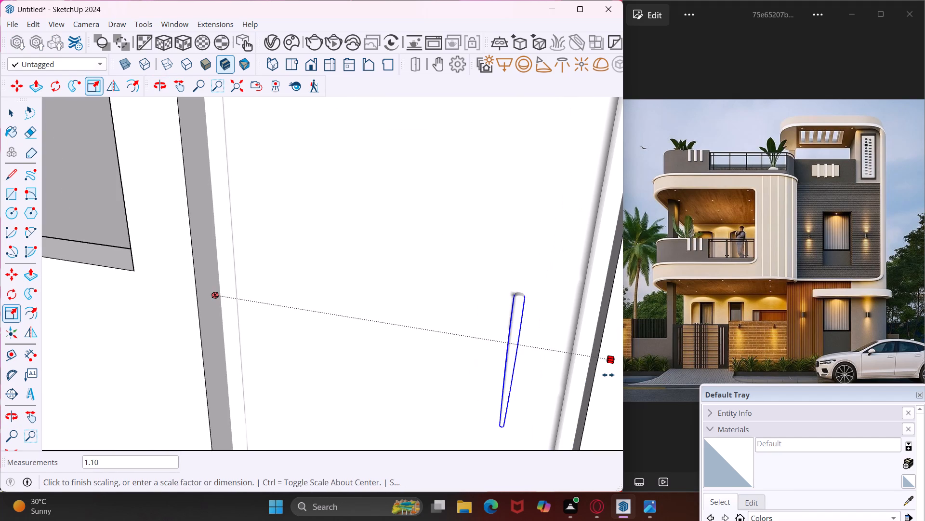
left_click(608, 375)
Scale the door from its top grip to the head of the opening, using green and blue factors of about 16.27 and 1.02.
scroll(481, 367, "down", 9)
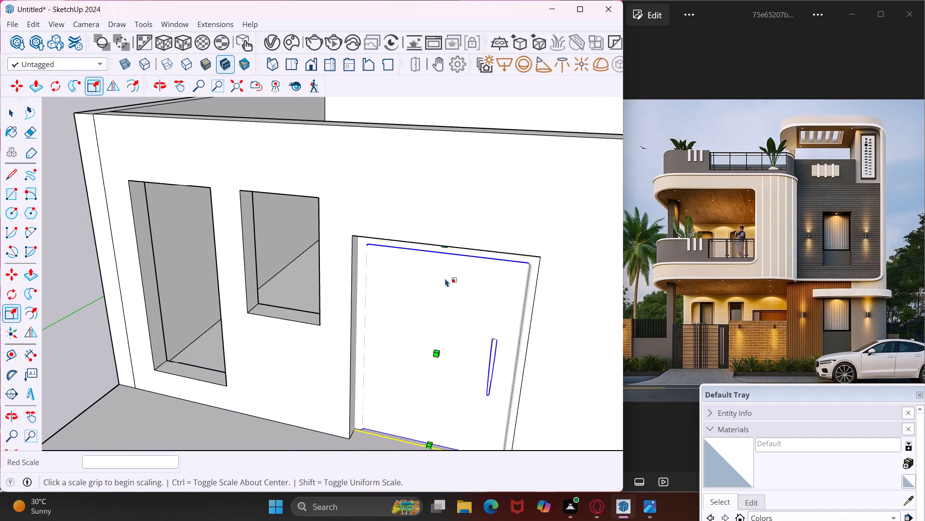
scroll(442, 242, "up", 9)
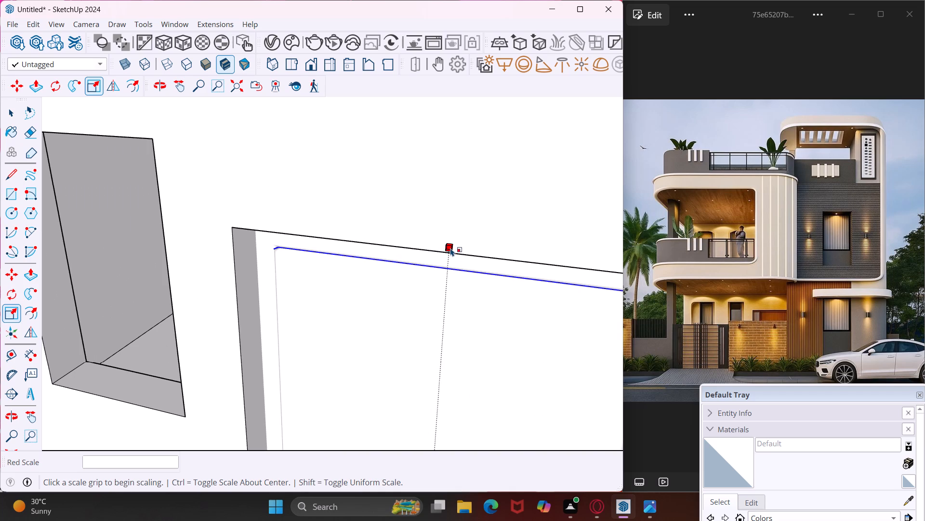
left_click(450, 248)
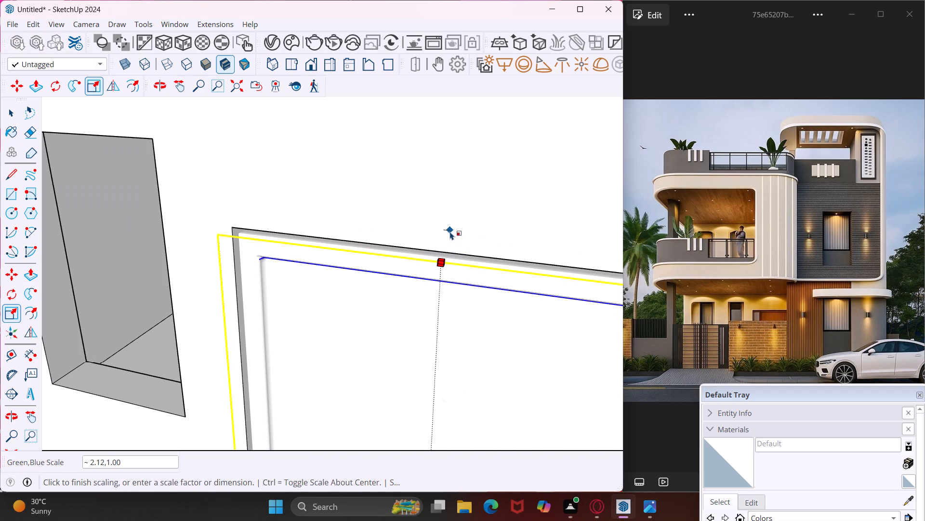
middle_click_drag(447, 231, 468, 216)
scroll(456, 243, "up", 4)
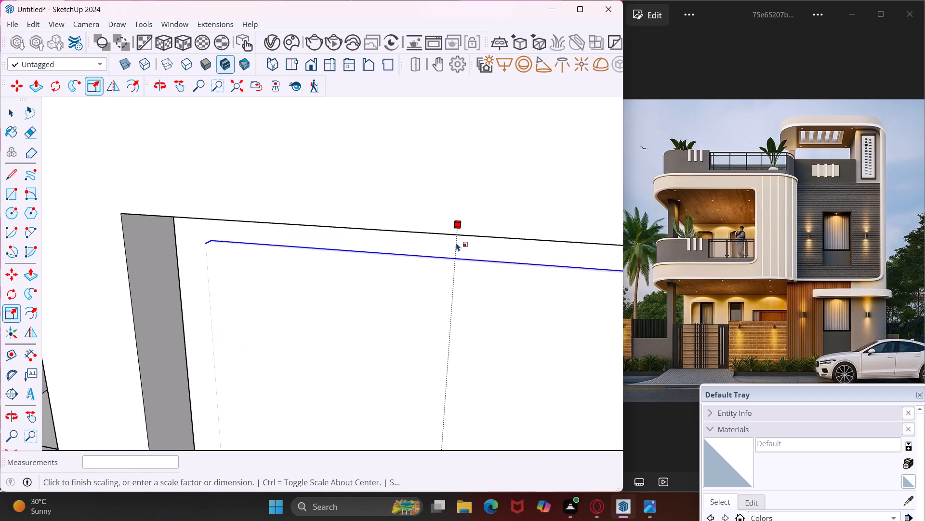
left_click(457, 242)
left_click(460, 223)
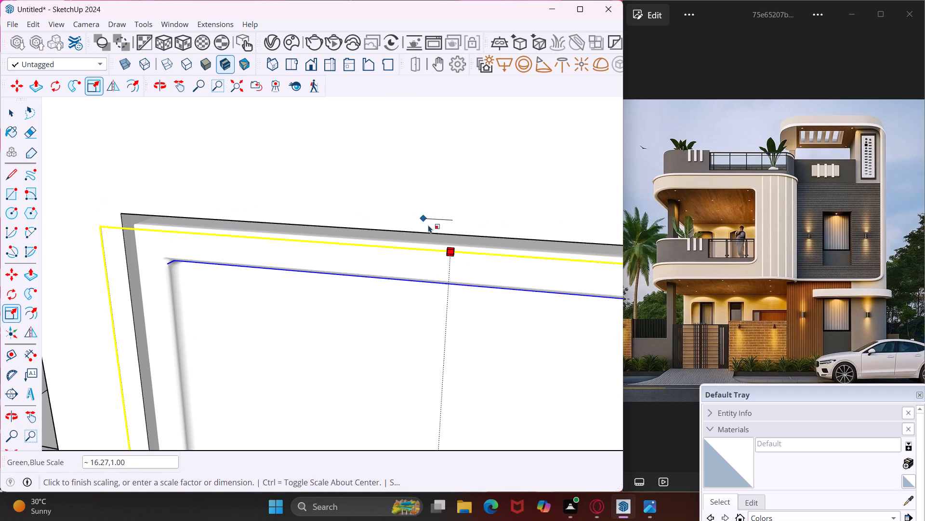
left_click(460, 234)
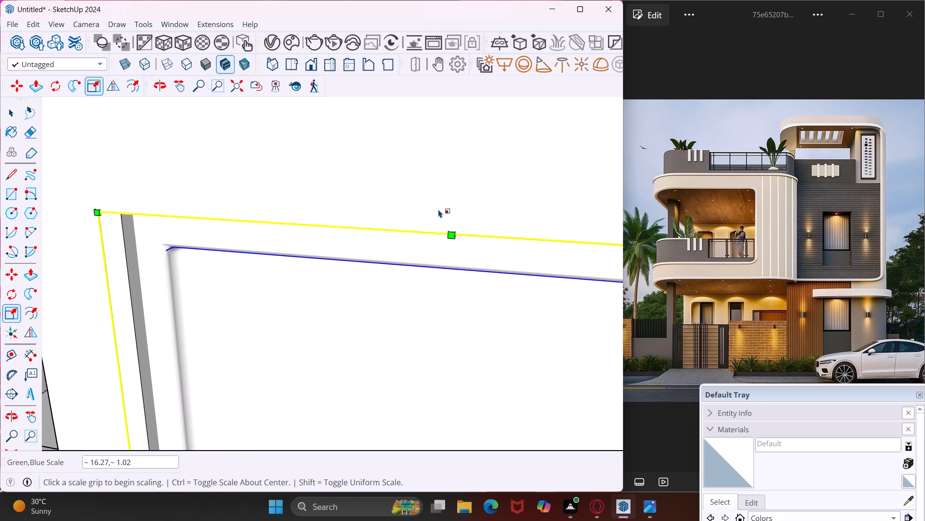
Finish scaling the door and select the loose window in front of the projecting front wall for moving.
scroll(429, 215, "down", 6)
scroll(391, 240, "down", 20)
scroll(391, 240, "down", 4)
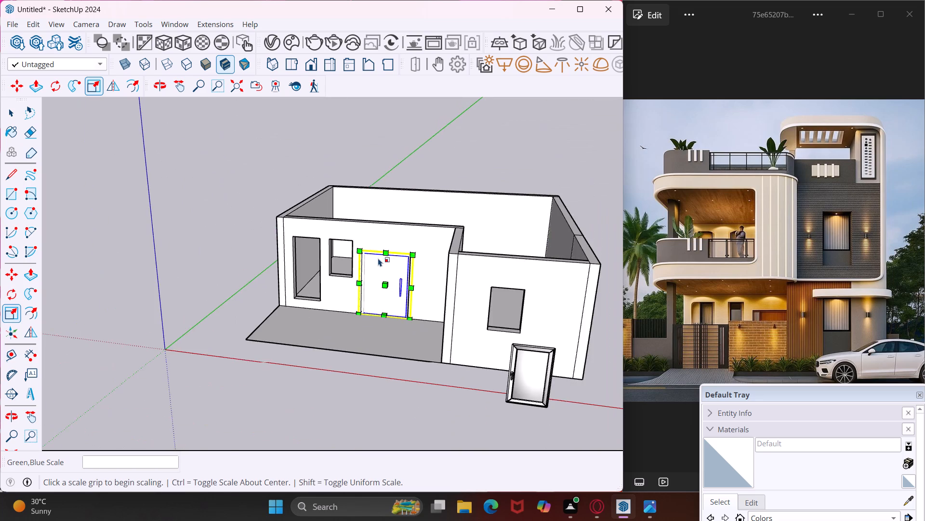
scroll(378, 258, "down", 1)
left_click(481, 330)
middle_click_drag(493, 330, 485, 332)
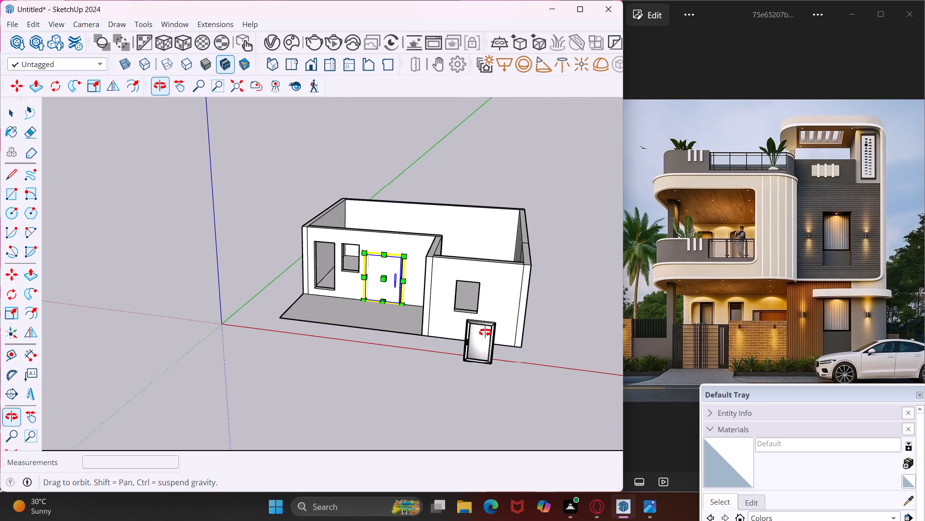
middle_click_drag(485, 332, 482, 334)
key("Escape")
key("space")
left_click(482, 338)
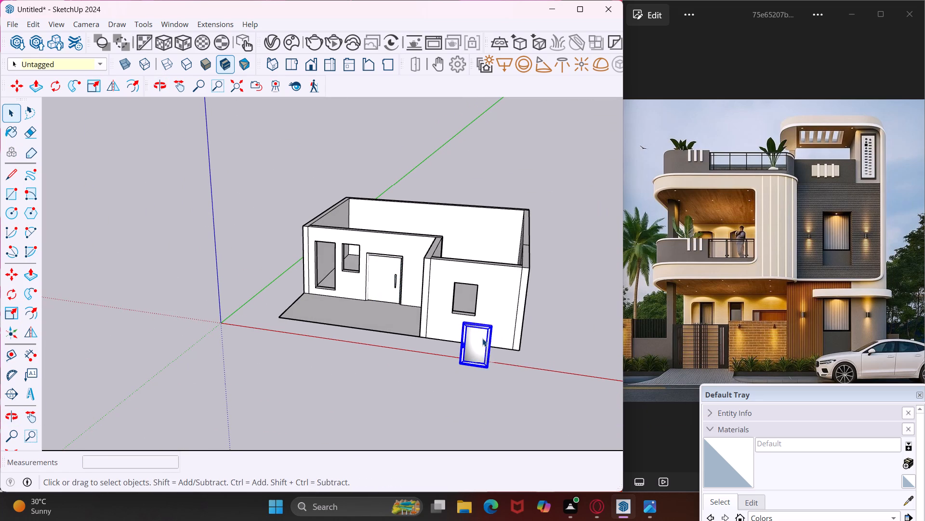
middle_click_drag(482, 338, 318, 322)
middle_click(319, 321)
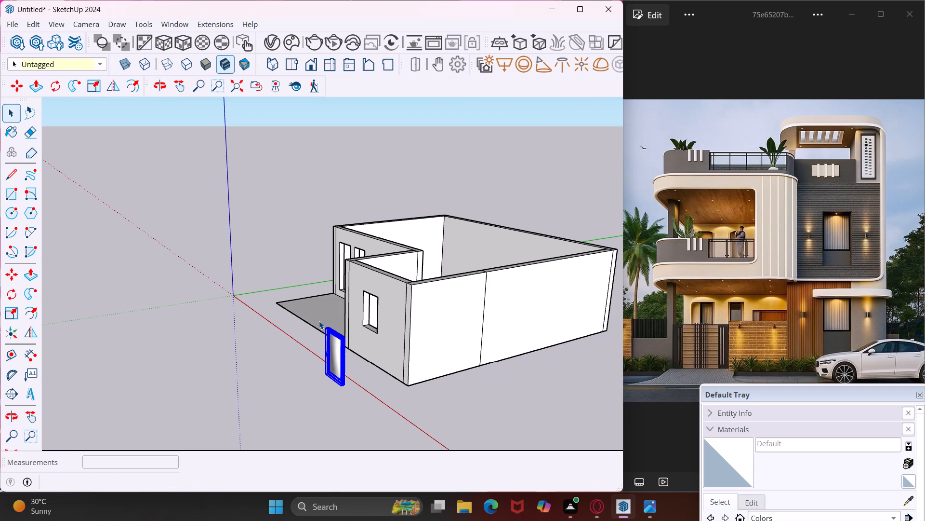
key("m")
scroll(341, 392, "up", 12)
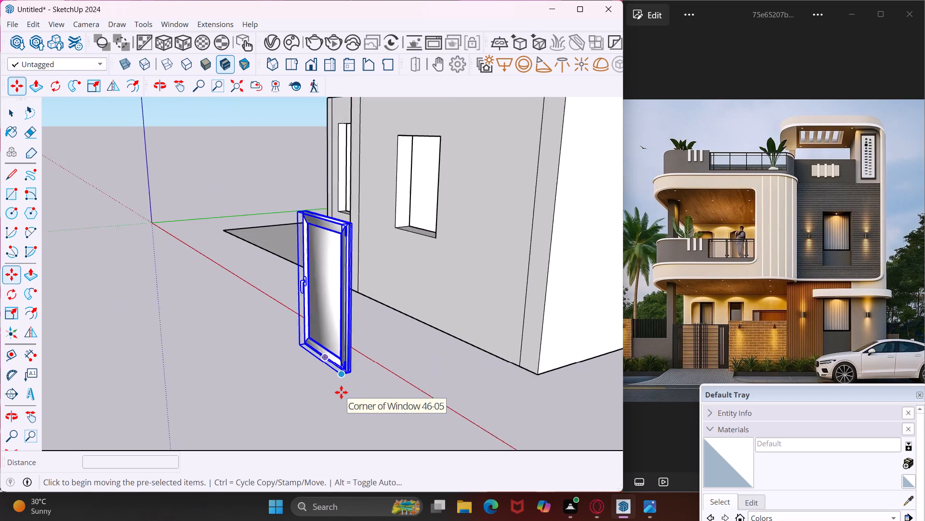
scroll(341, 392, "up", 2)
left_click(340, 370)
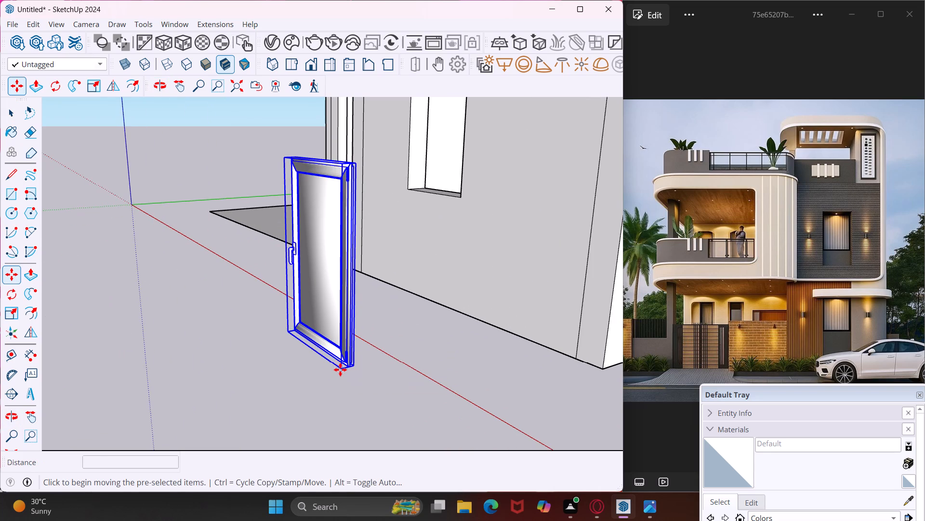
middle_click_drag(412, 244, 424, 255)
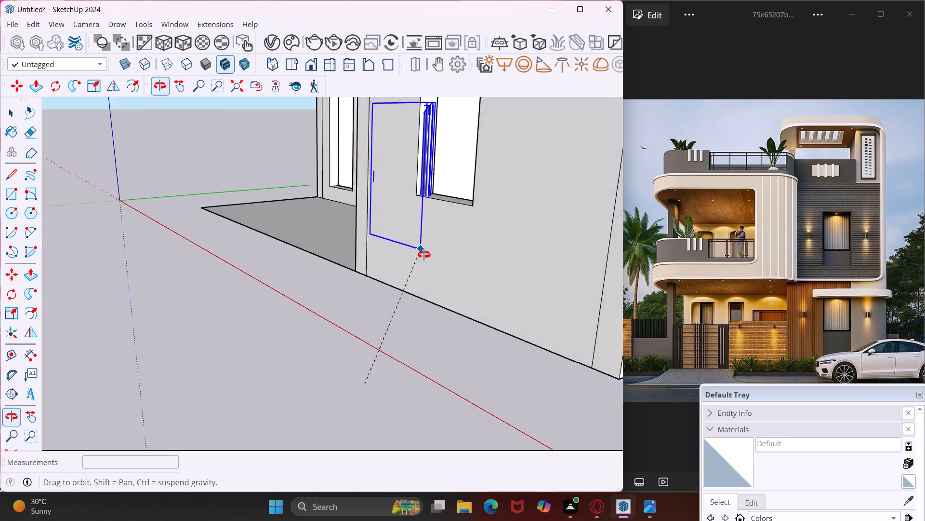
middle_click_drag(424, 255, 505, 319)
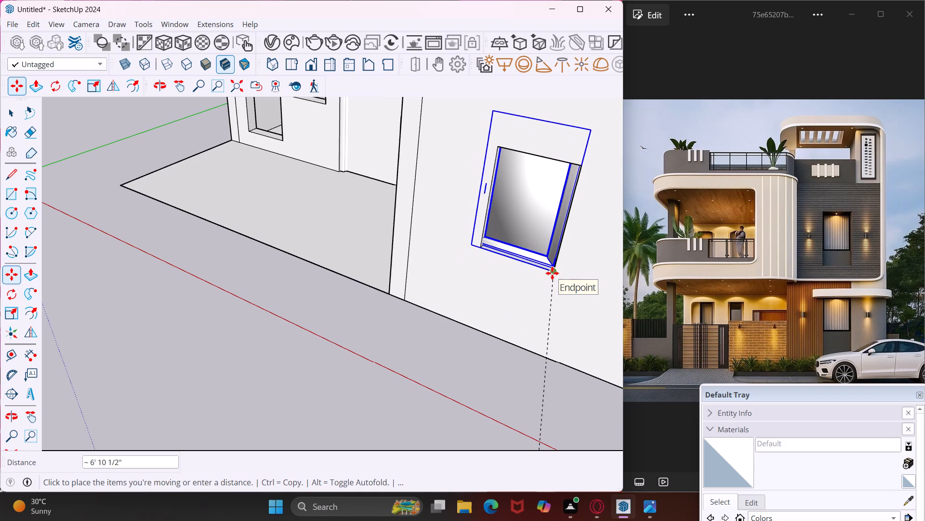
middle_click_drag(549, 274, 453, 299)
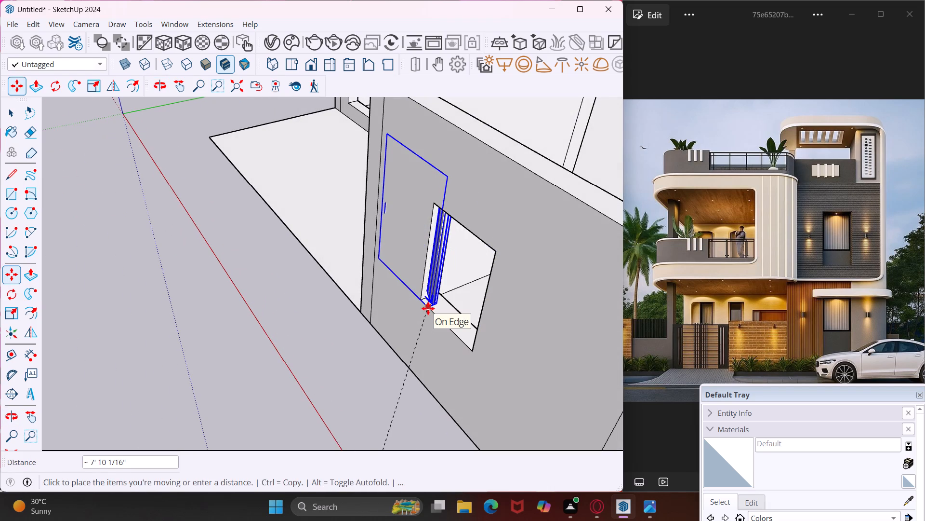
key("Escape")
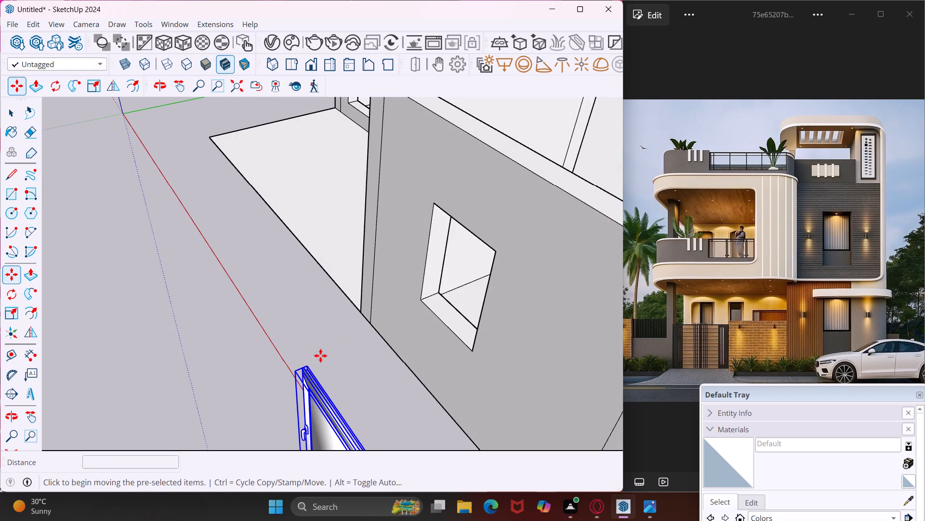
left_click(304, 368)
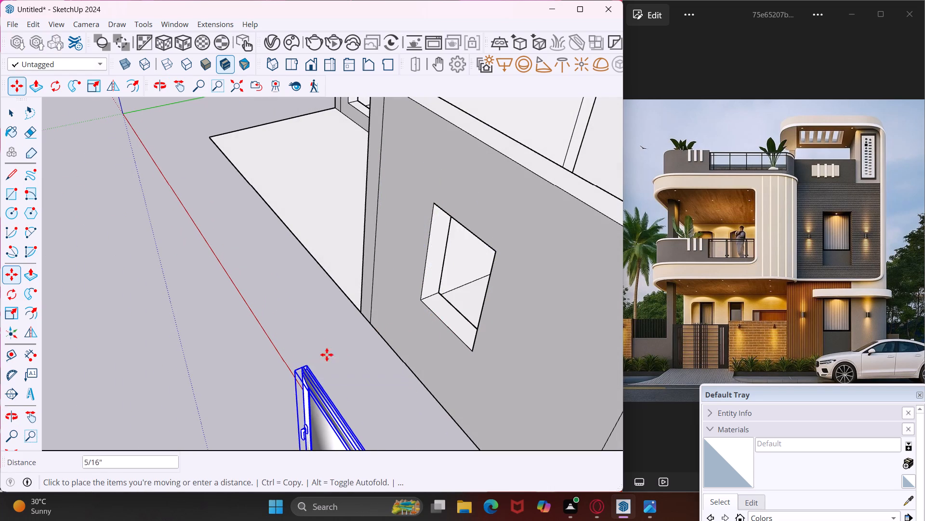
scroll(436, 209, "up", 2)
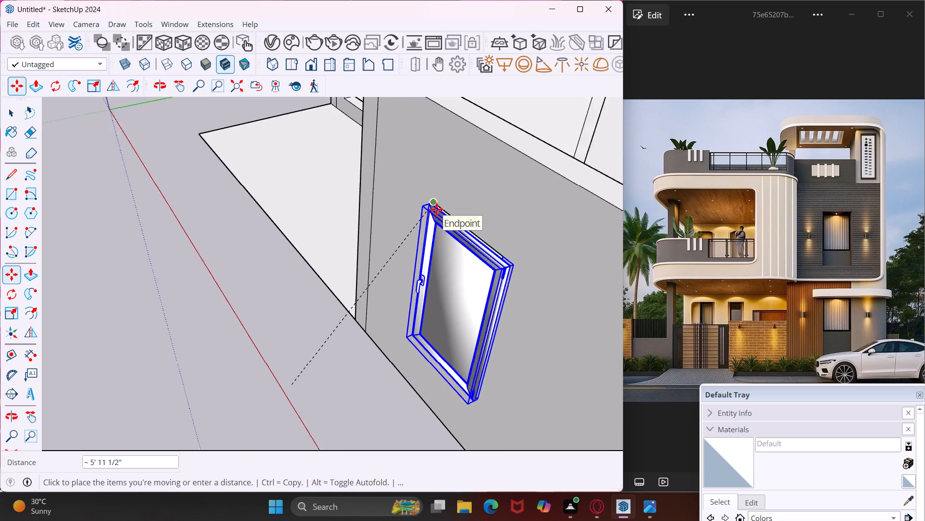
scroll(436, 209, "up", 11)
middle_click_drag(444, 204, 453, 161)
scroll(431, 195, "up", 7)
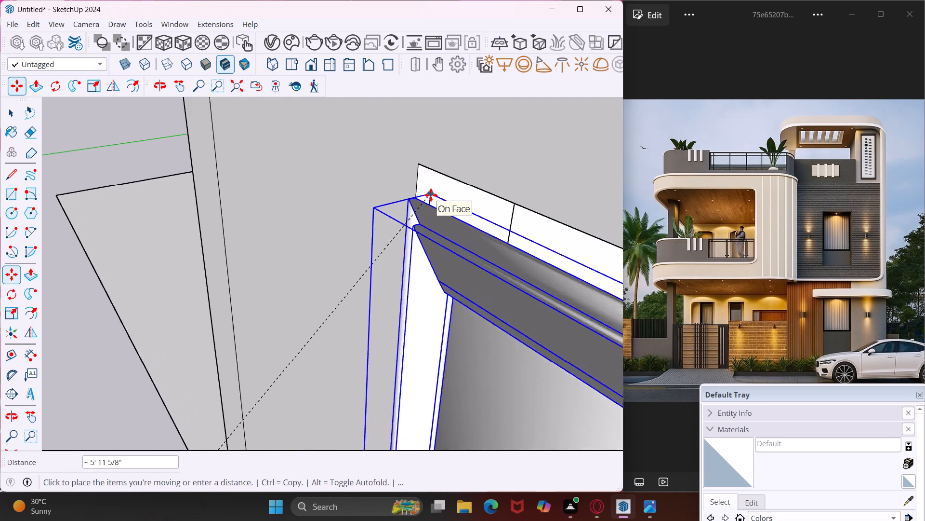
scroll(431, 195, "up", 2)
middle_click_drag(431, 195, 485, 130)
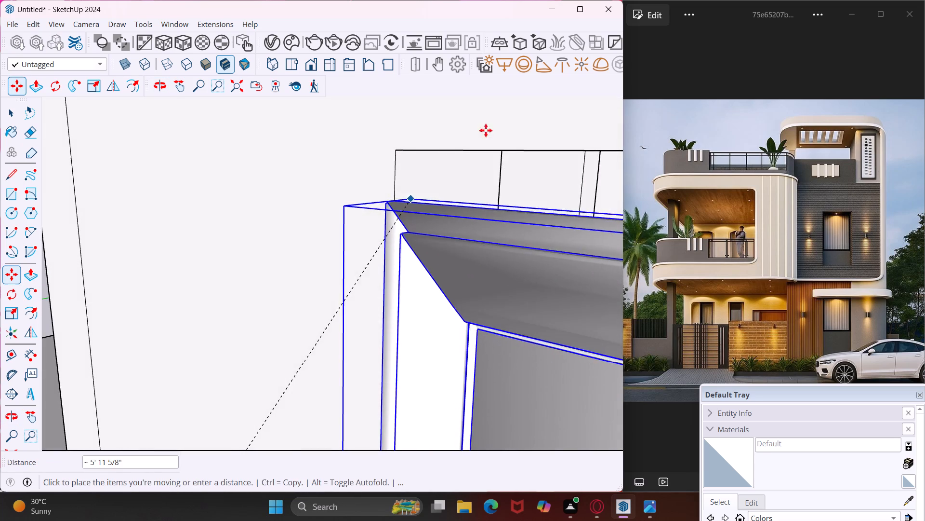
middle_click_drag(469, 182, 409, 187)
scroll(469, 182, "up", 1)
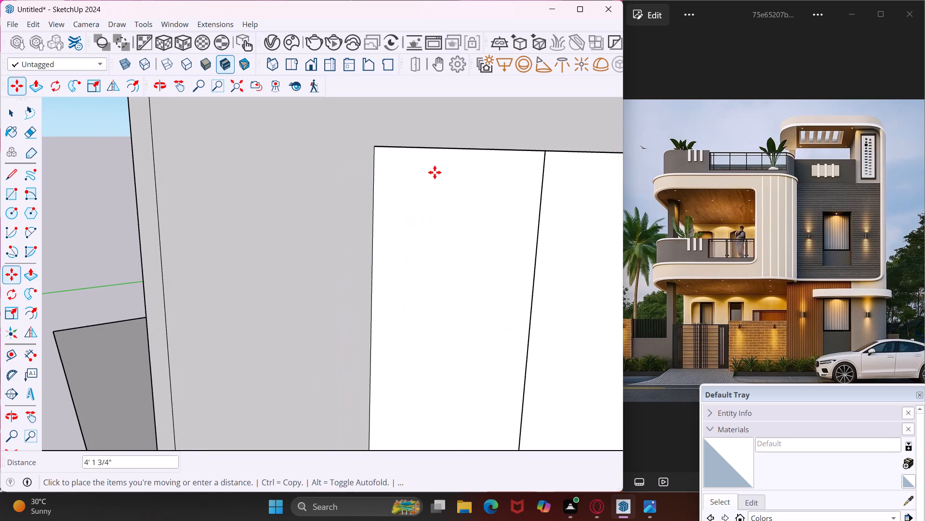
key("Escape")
Move the selected window by its lower handle-side corner onto the matching lower corner of the opening in the projecting front wall.
scroll(423, 184, "down", 12)
scroll(410, 214, "down", 11)
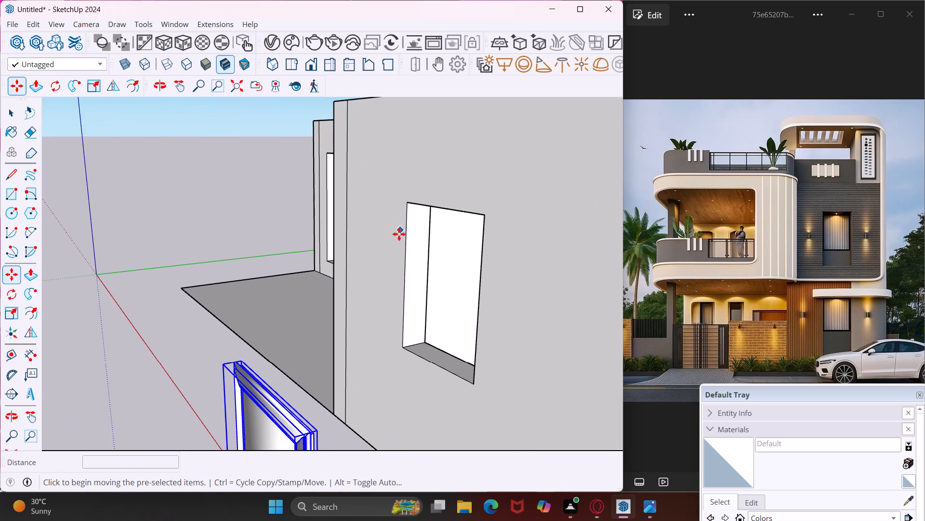
middle_click_drag(372, 316, 381, 257)
scroll(381, 257, "down", 5)
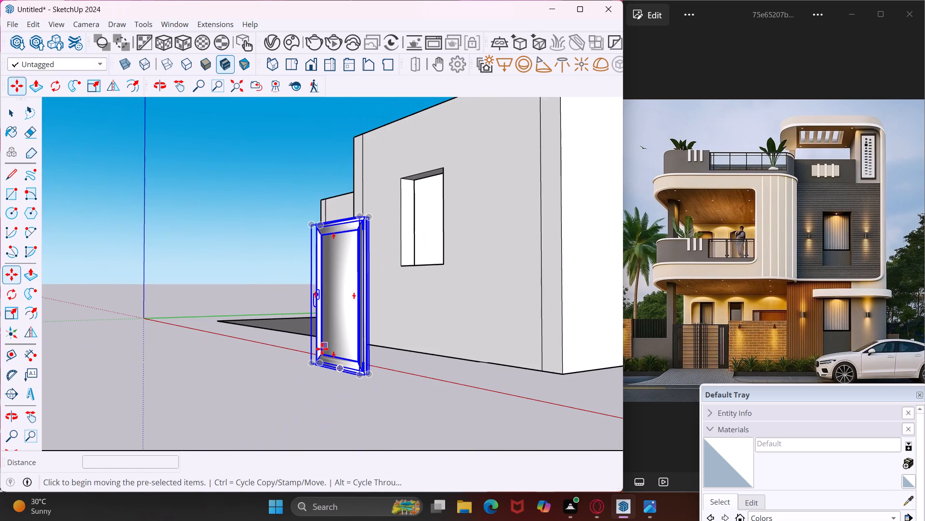
middle_click_drag(312, 362, 462, 390)
scroll(441, 375, "up", 4)
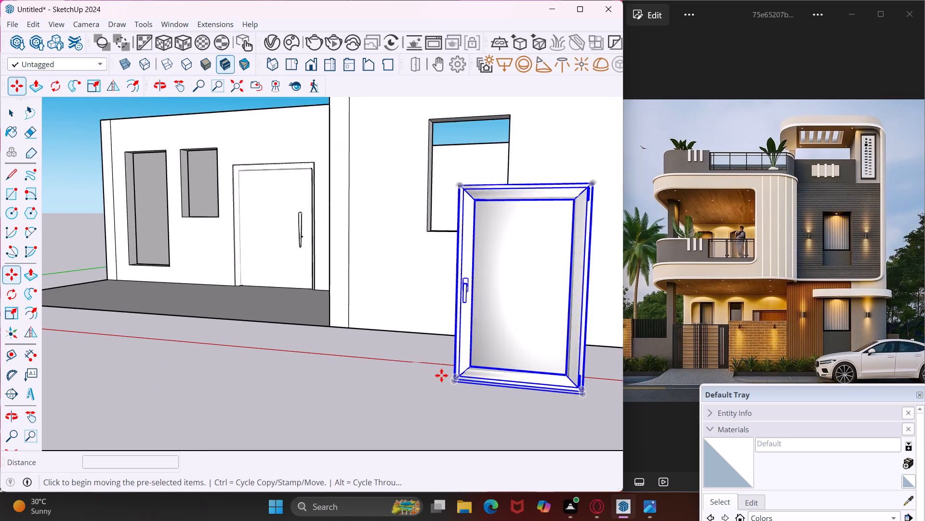
scroll(441, 375, "up", 6)
middle_click_drag(441, 375, 514, 392)
scroll(487, 382, "down", 10)
scroll(565, 395, "up", 16)
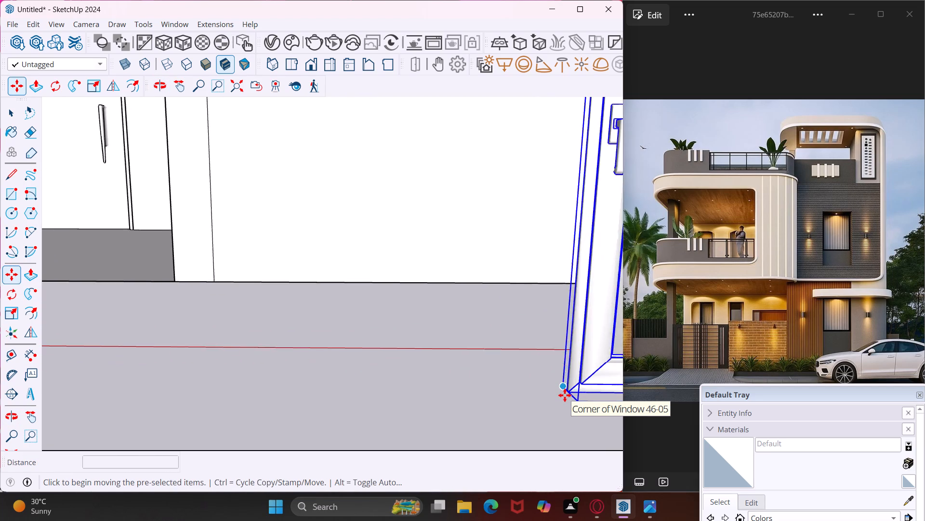
scroll(565, 395, "up", 4)
left_click(573, 394)
scroll(522, 351, "down", 7)
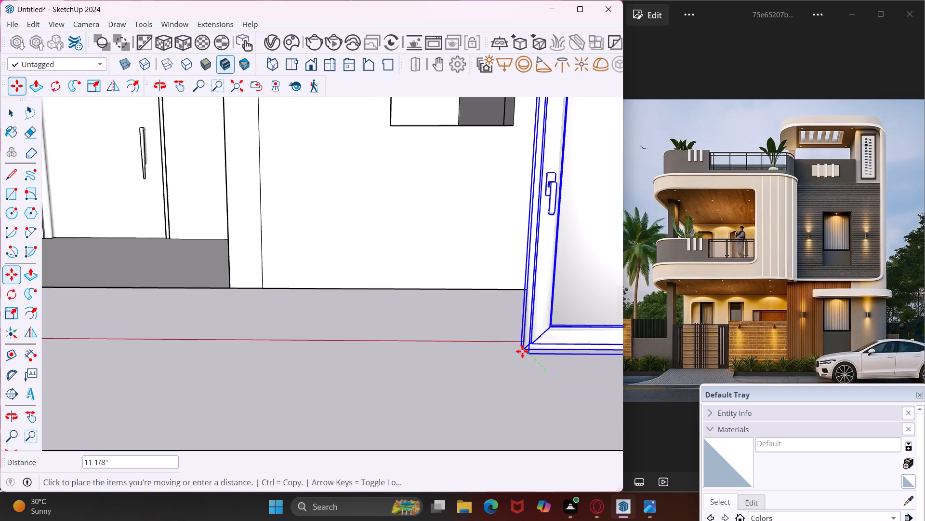
scroll(518, 357, "down", 6)
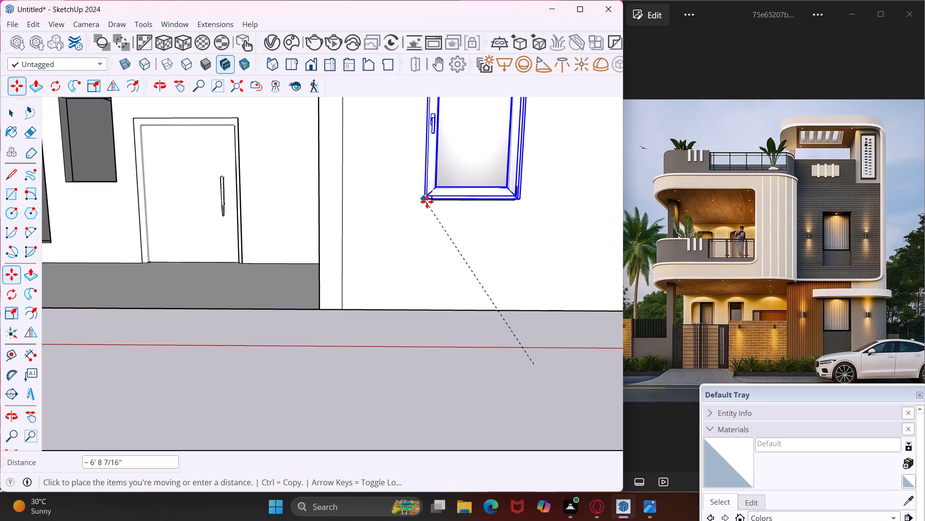
scroll(430, 204, "up", 4)
left_click(430, 204)
middle_click_drag(430, 204, 370, 247)
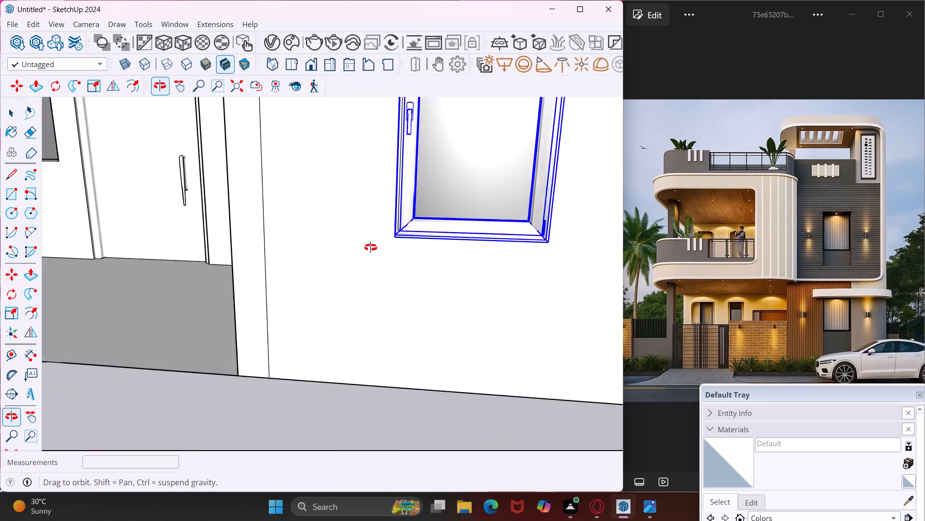
middle_click_drag(370, 247, 274, 307)
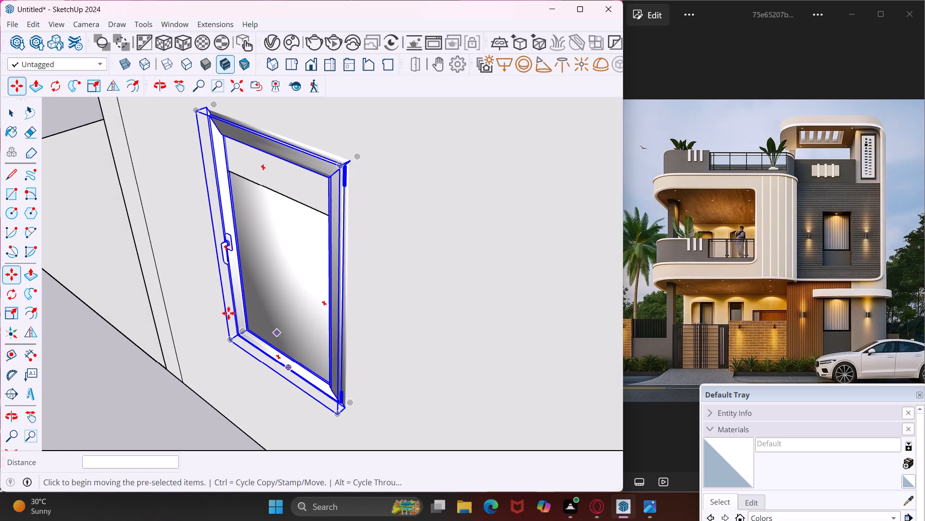
Scale the window from its upper hinge-side grip to the opening's upper corner, with red and blue factors of about 0.90 and 0.80.
left_click(13, 308)
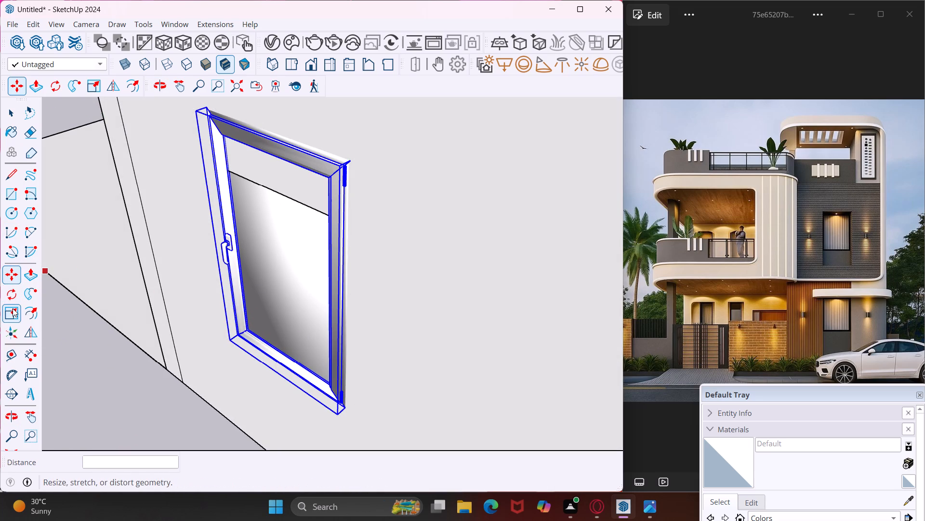
left_click(351, 161)
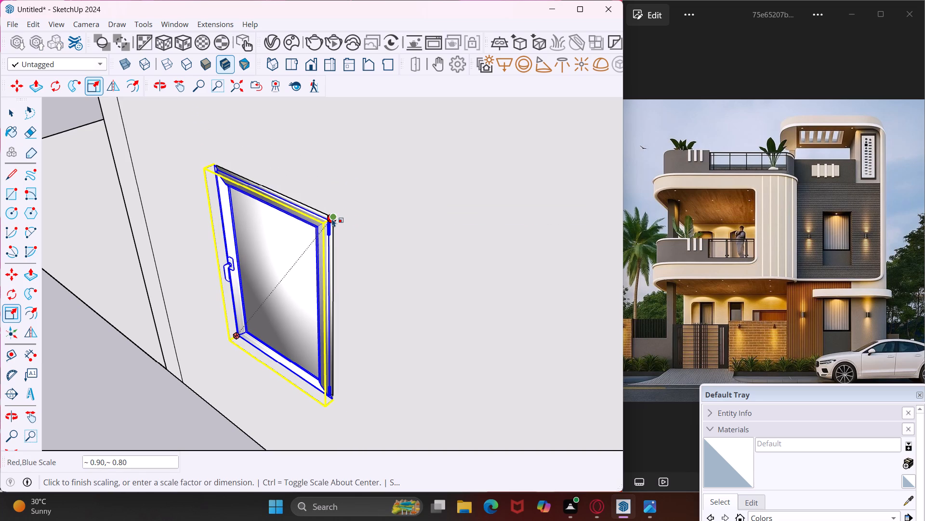
left_click(332, 219)
middle_click_drag(332, 219, 511, 151)
key("Escape")
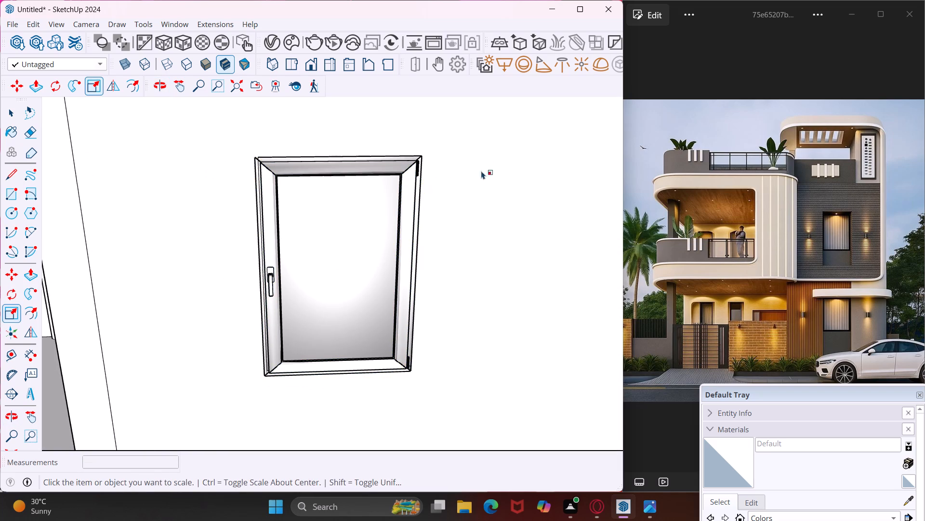
key("space")
Copy the fitted window about 13' 11" along the red axis, placing it over the porch before the recessed wall's window openings.
scroll(336, 272, "down", 6)
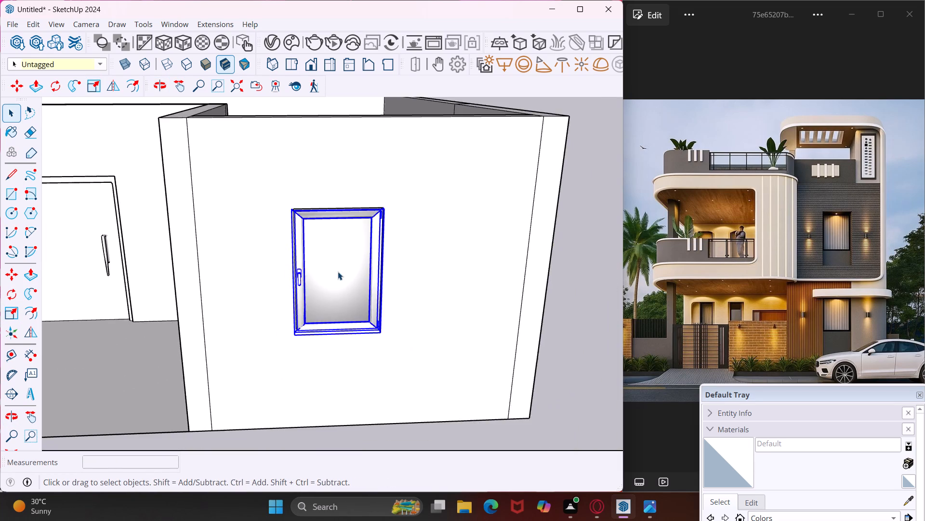
scroll(338, 272, "down", 8)
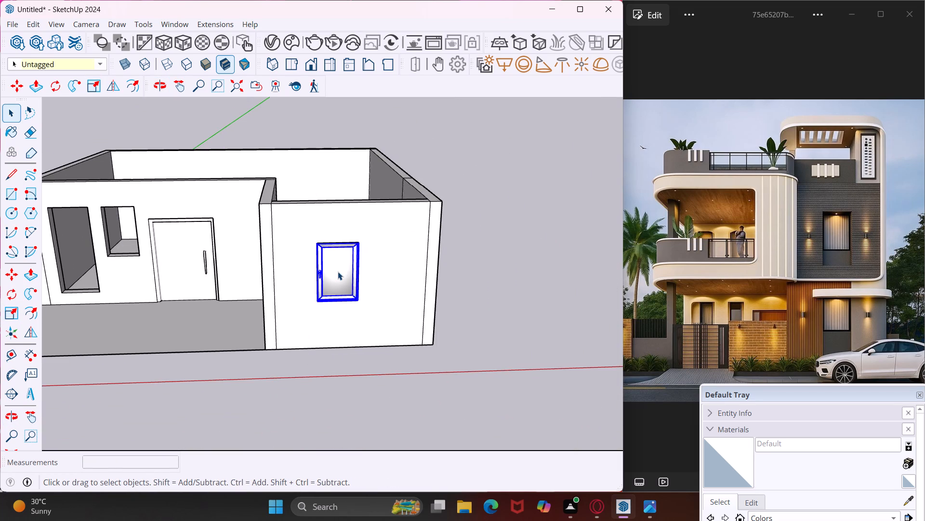
left_click(338, 272)
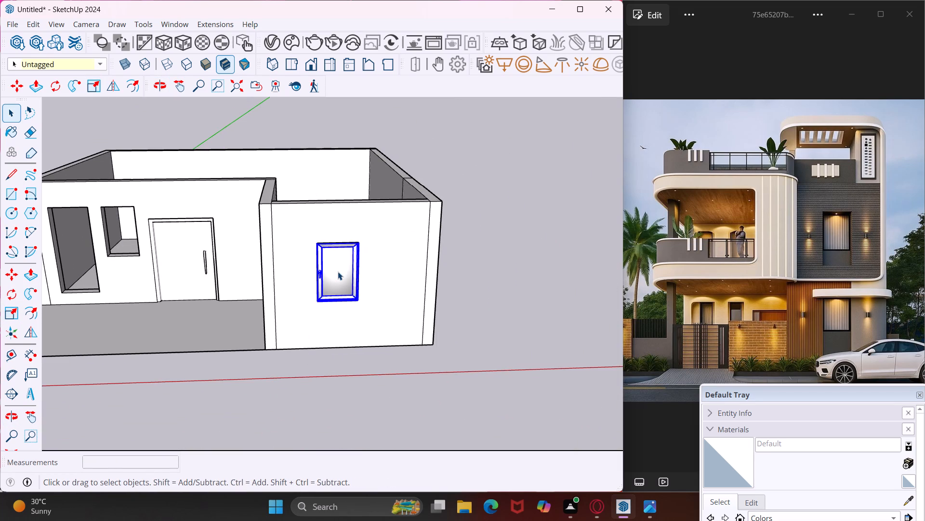
key("m")
left_click(340, 272)
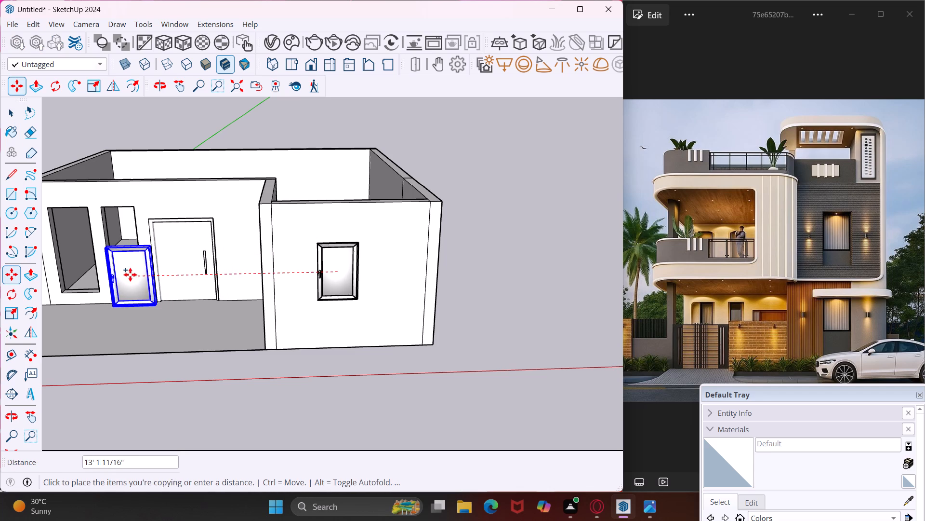
left_click(119, 272)
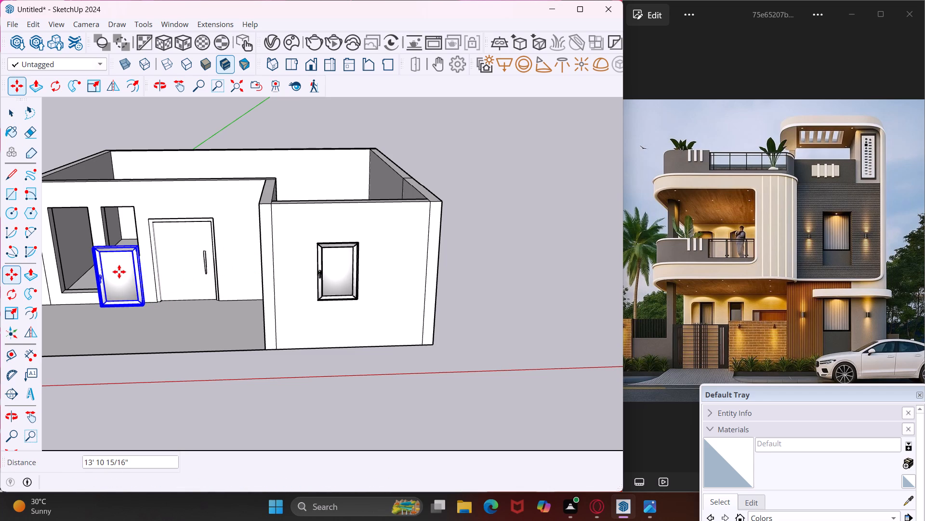
key("Escape")
key("space")
Move the copied window by its lower corner about 9' 9" onto the lower corner of the small opening beside the door.
middle_click_drag(119, 272, 161, 276)
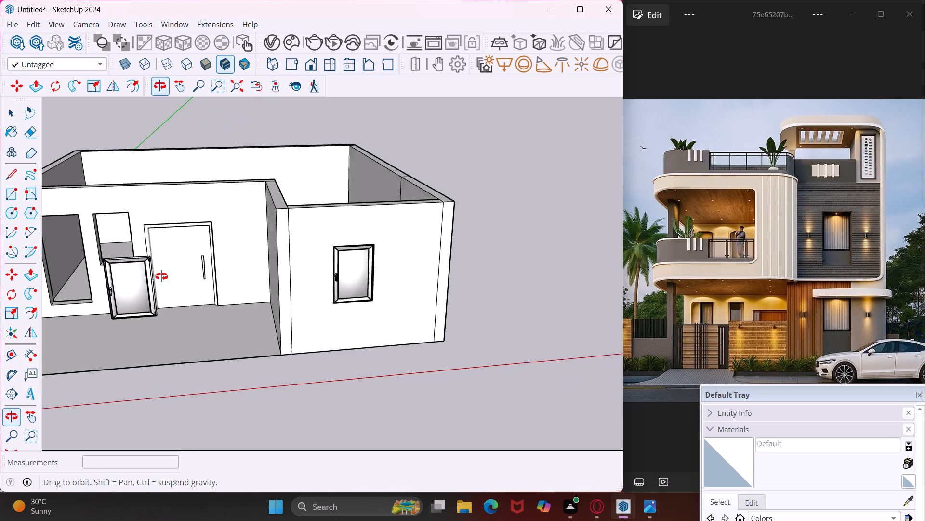
middle_click_drag(161, 276, 375, 268)
left_click(390, 300)
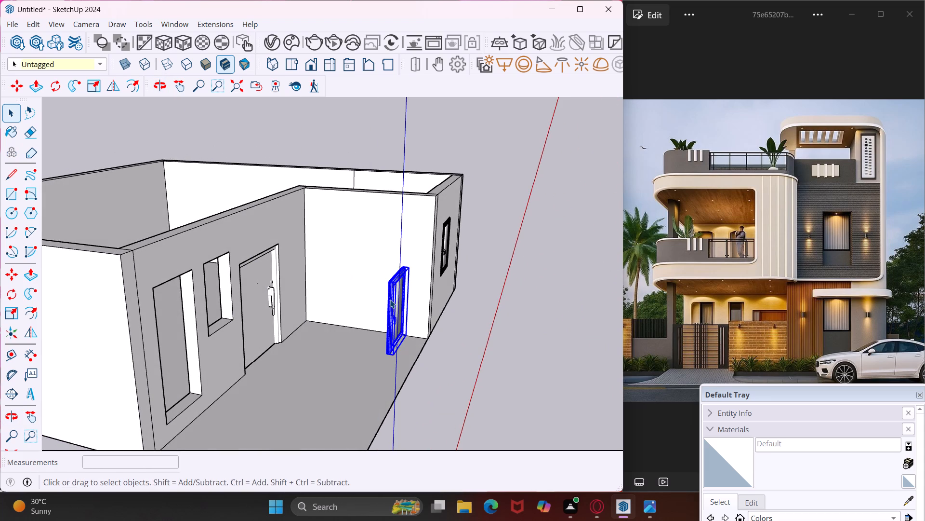
key("m")
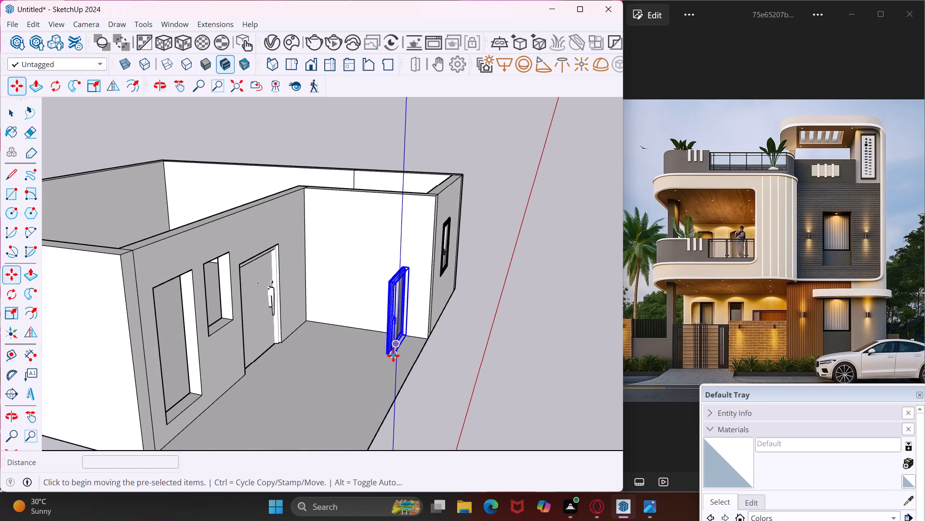
scroll(393, 356, "up", 7)
left_click(396, 355)
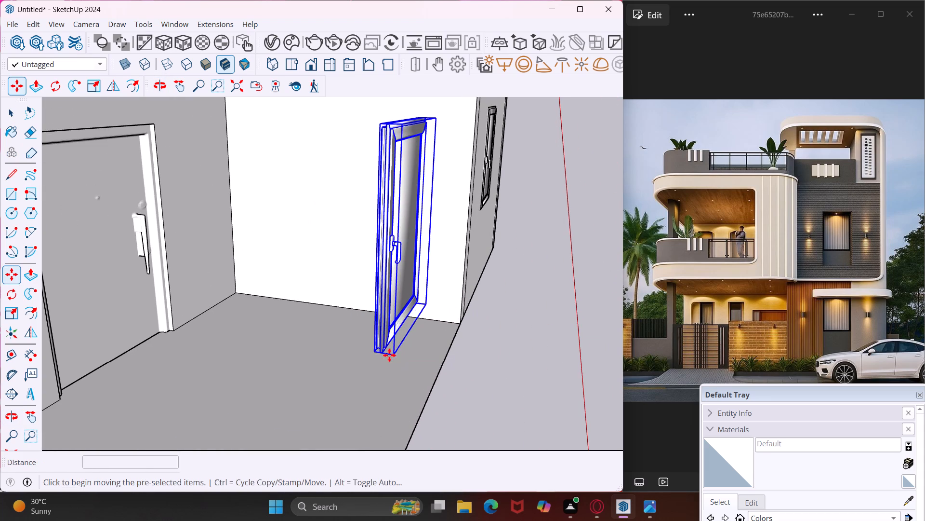
scroll(222, 349, "down", 9)
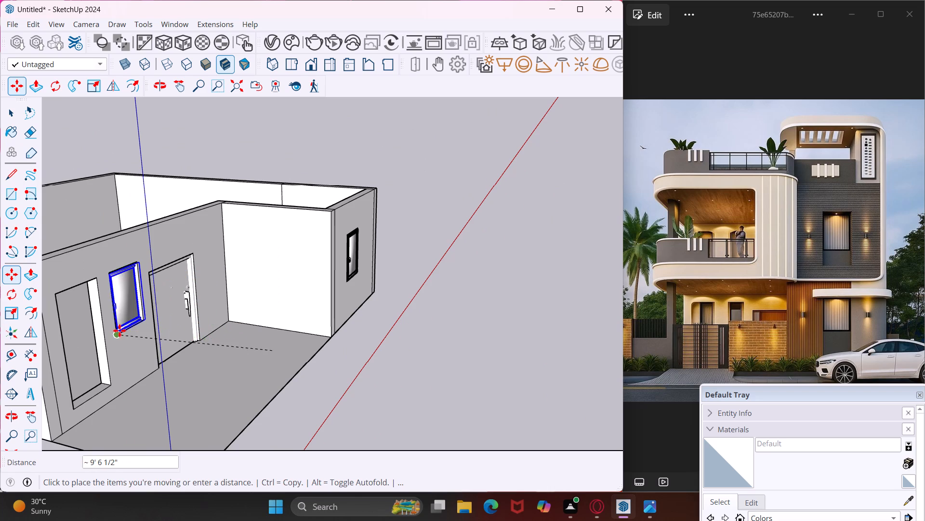
scroll(118, 330, "up", 3)
left_click(118, 330)
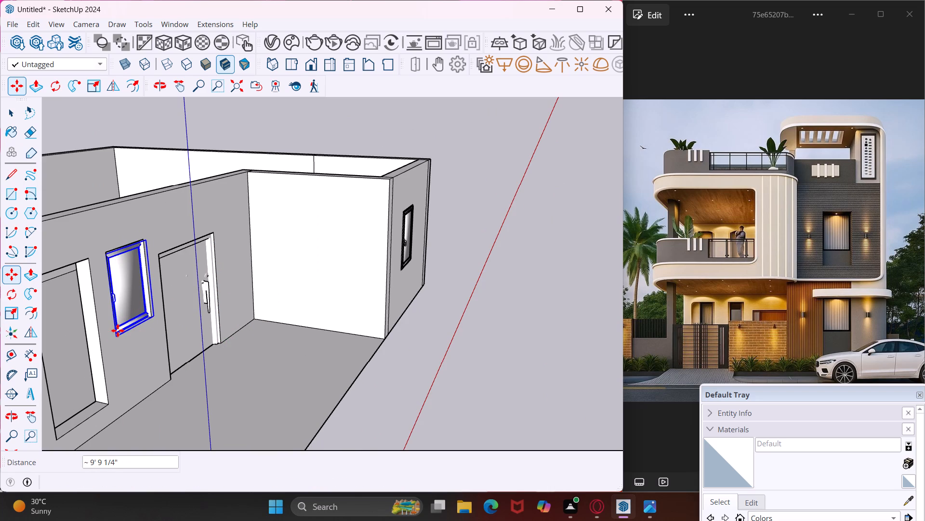
Scale the window's height from its top grip by a blue factor of about 1.03.
middle_click_drag(118, 330, 108, 330)
scroll(128, 237, "up", 6)
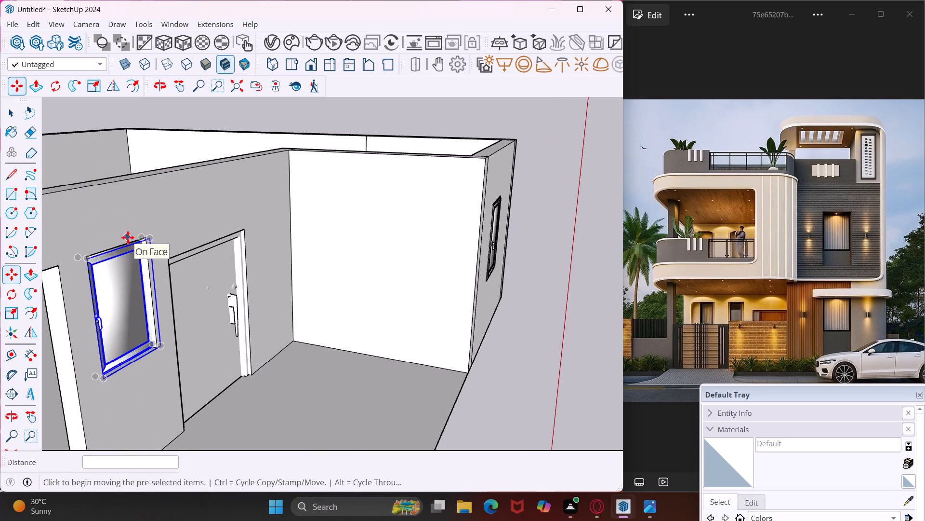
scroll(128, 237, "up", 13)
middle_click_drag(160, 262, 153, 249)
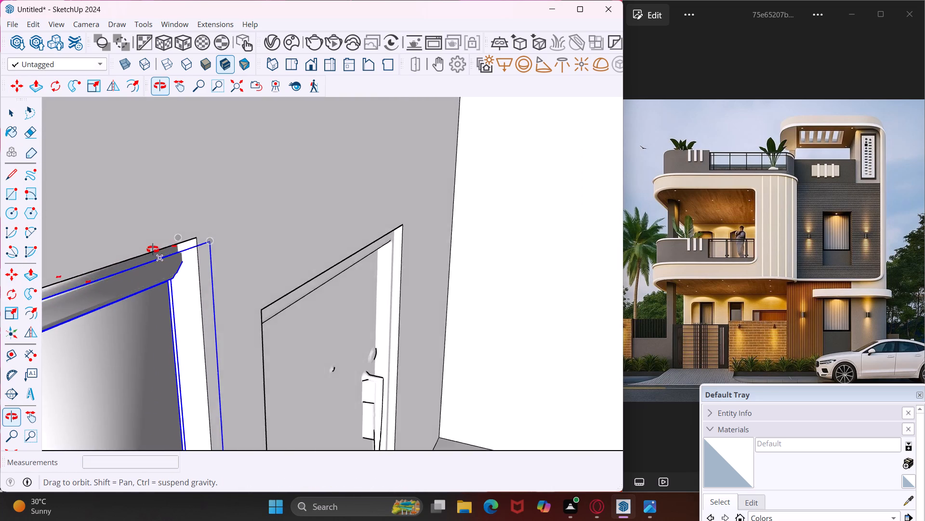
middle_click_drag(153, 249, 145, 191)
middle_click_drag(152, 239, 159, 257)
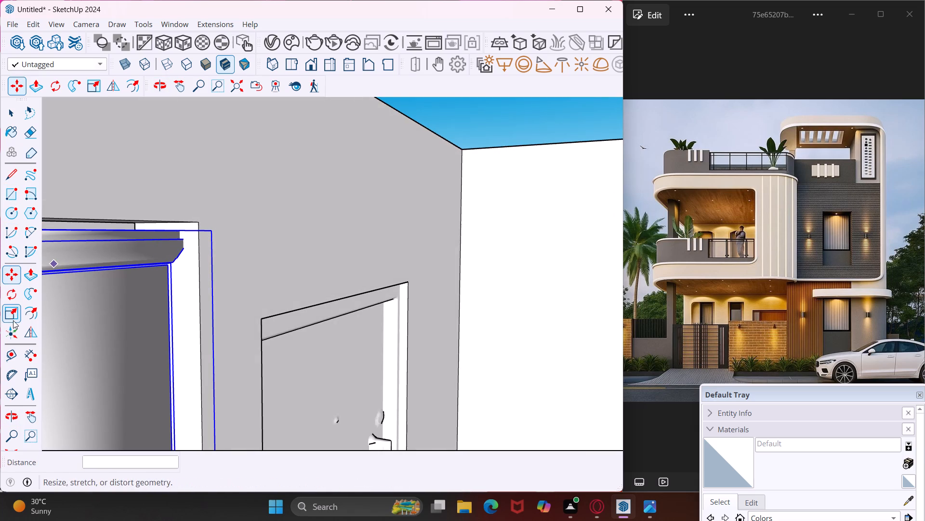
left_click(13, 320)
left_click(76, 230)
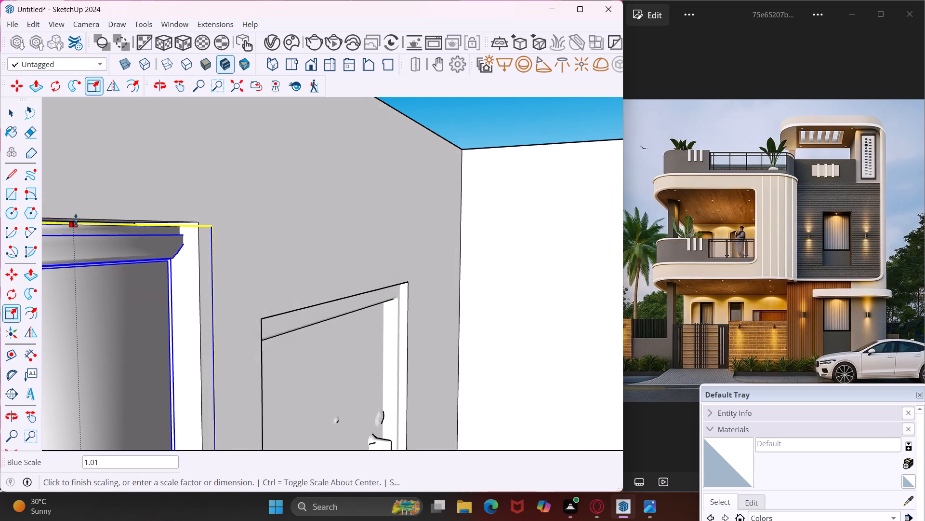
left_click(74, 215)
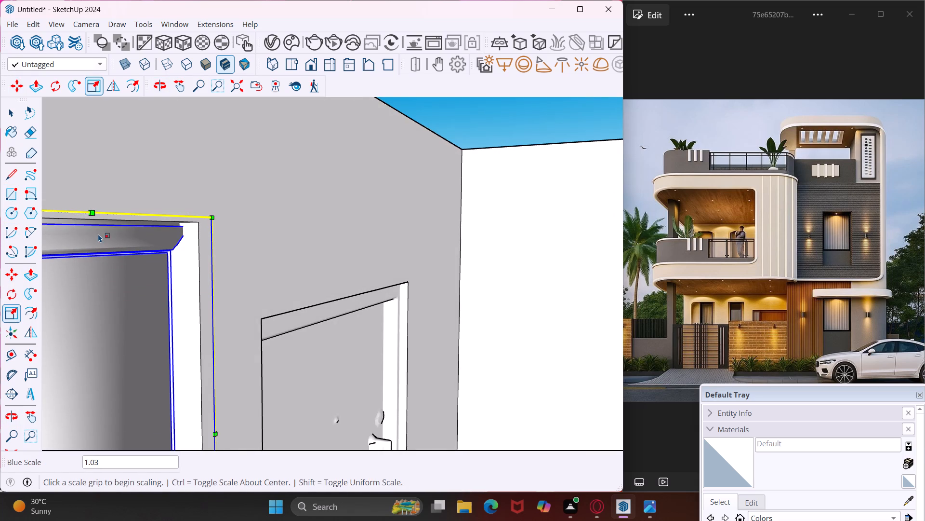
Scale the window uniformly by about 0.94 from its upper door-side corner to narrow it towards the opening.
scroll(100, 234, "down", 19)
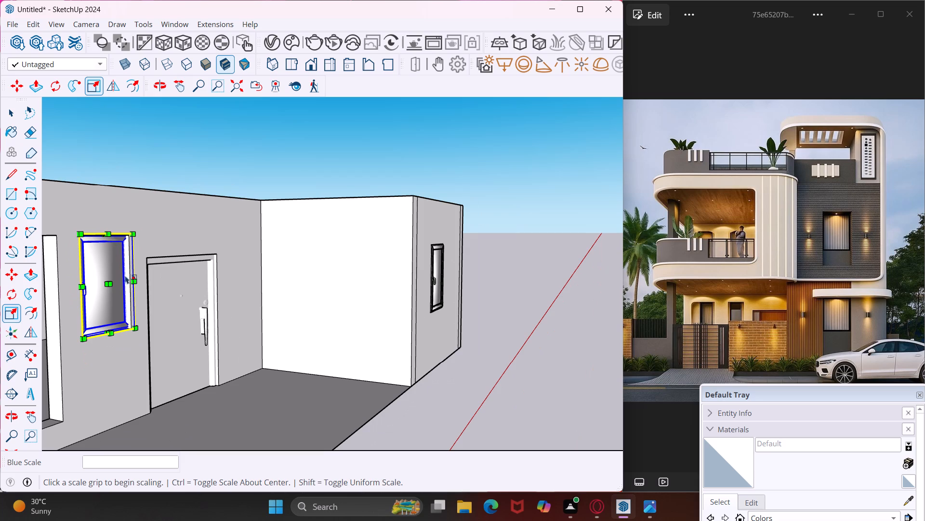
scroll(129, 276, "up", 8)
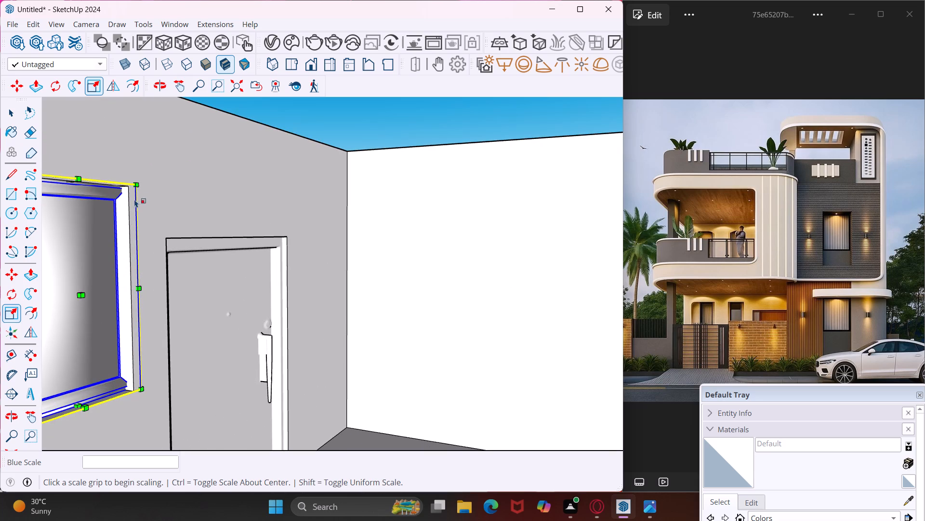
left_click(136, 187)
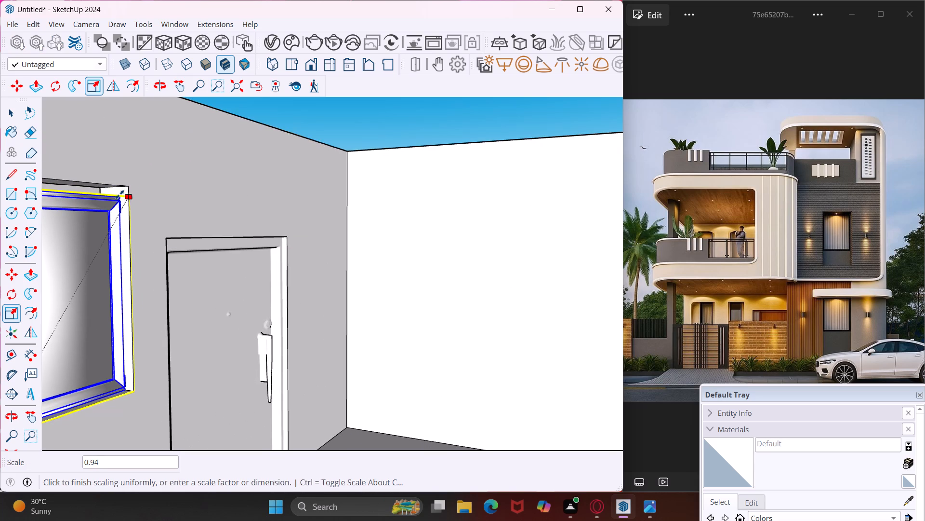
left_click(123, 192)
Stretch the window's height to the opening's top edge with a blue factor of about 1.05 and deselect it.
middle_click_drag(106, 197, 112, 202)
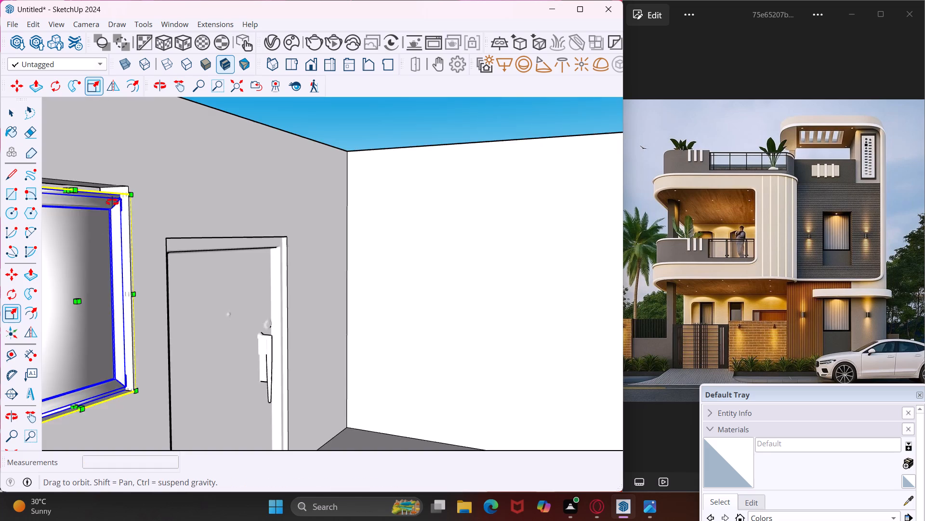
middle_click_drag(112, 202, 149, 225)
left_click(108, 231)
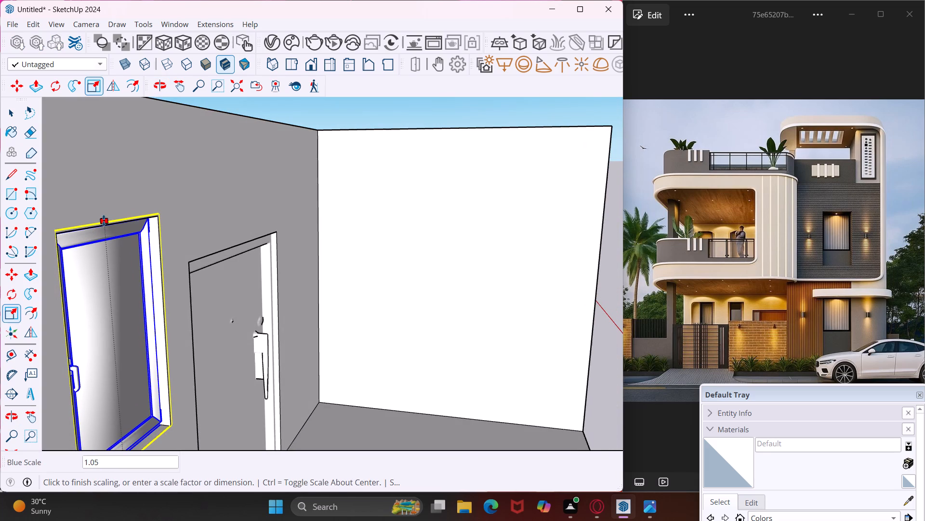
left_click(104, 220)
scroll(103, 223, "down", 14)
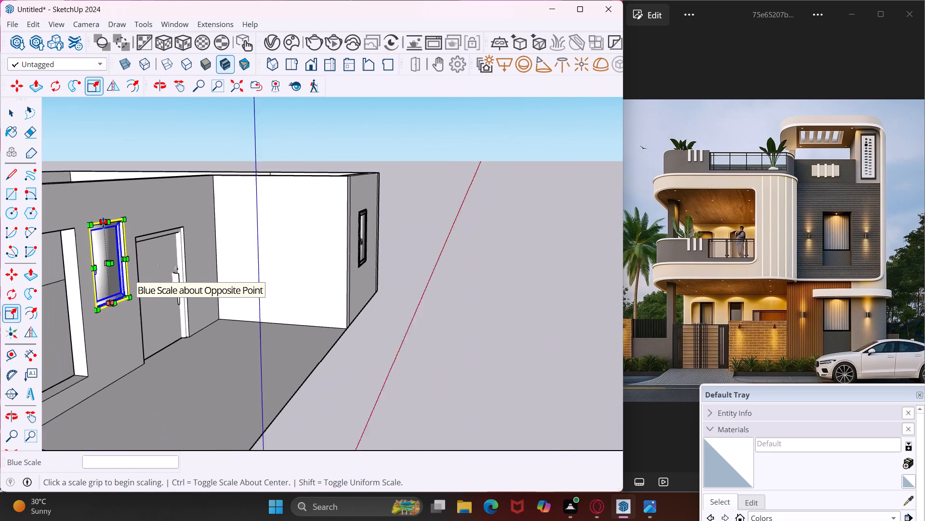
key("Escape")
key("space")
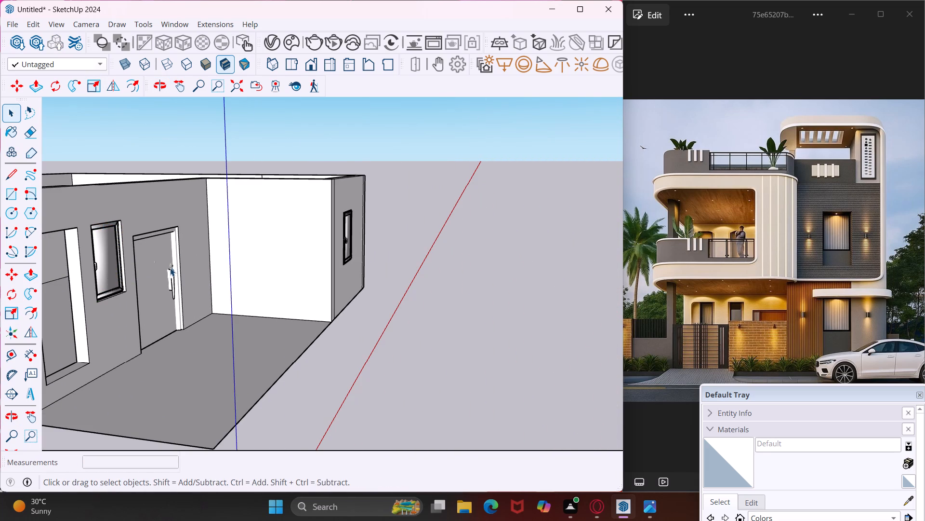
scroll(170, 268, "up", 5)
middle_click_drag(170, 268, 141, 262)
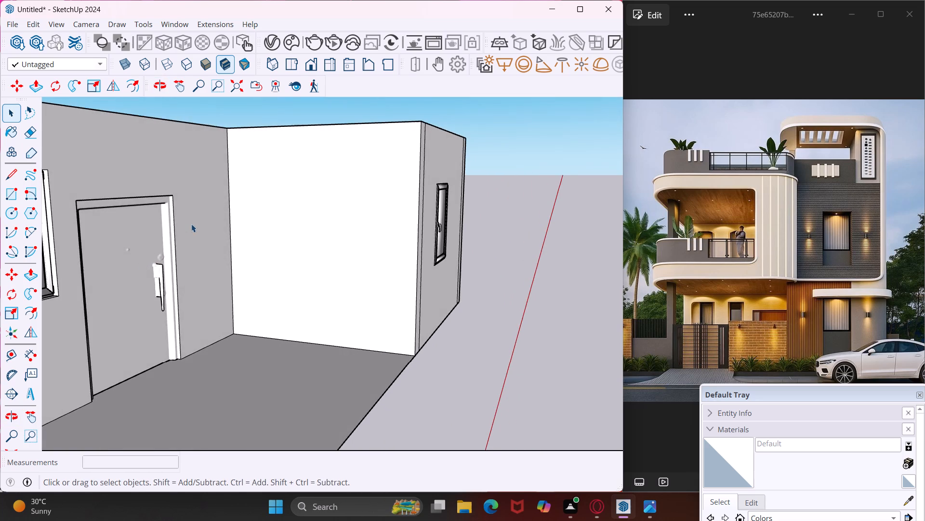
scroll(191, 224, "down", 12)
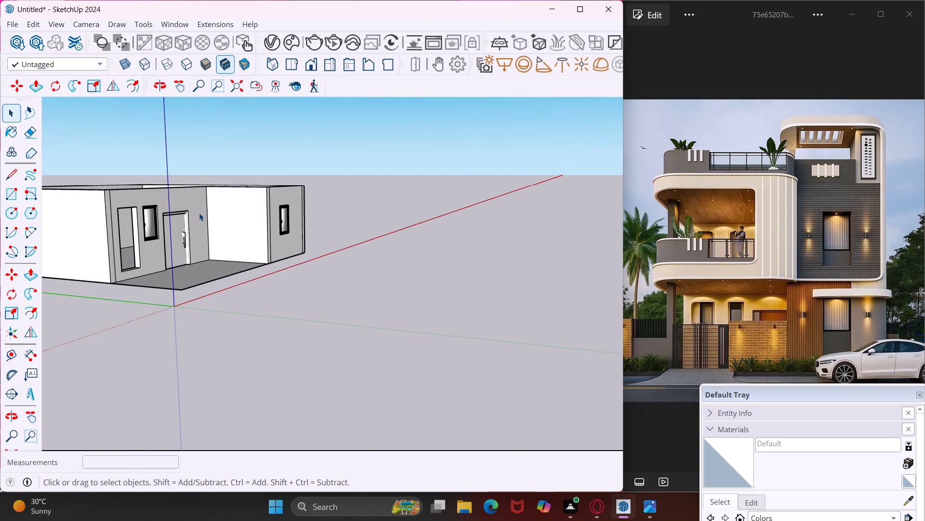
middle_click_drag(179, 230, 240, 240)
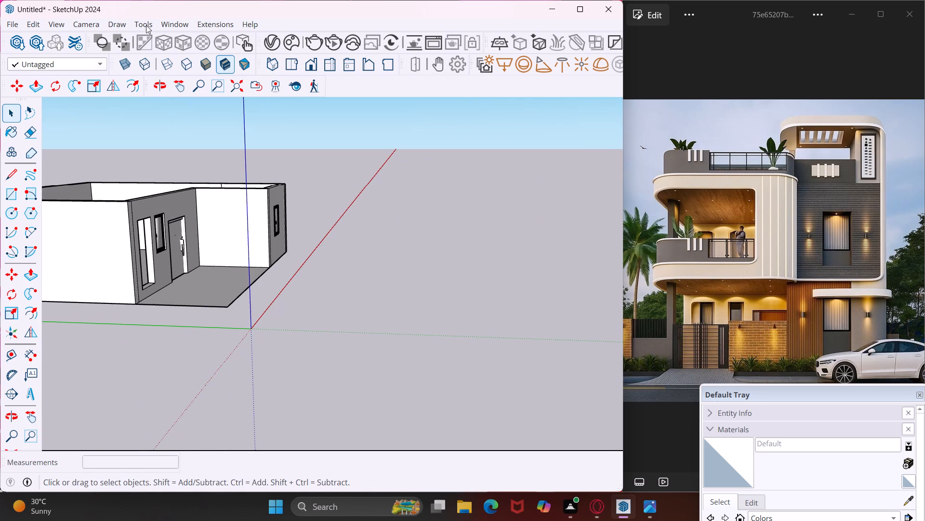
Search 3D Warehouse for "glass door".
left_click(168, 21)
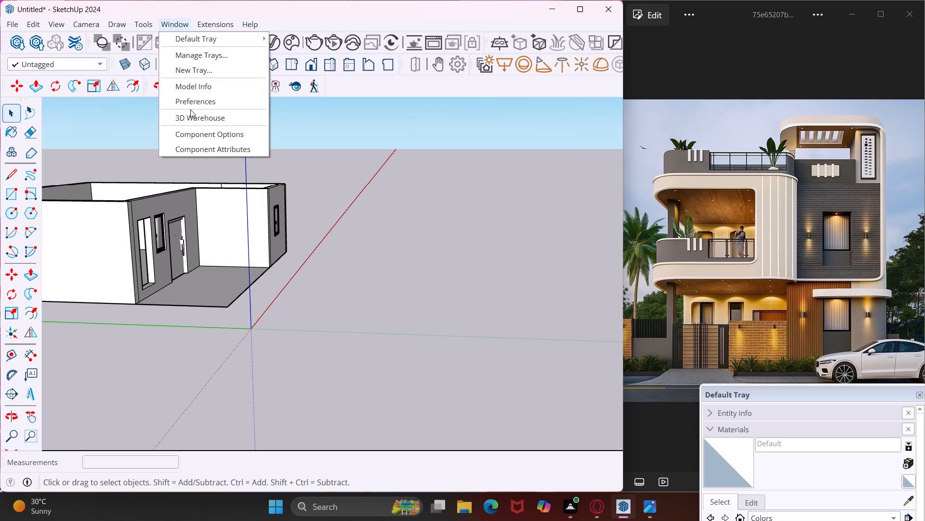
left_click(191, 112)
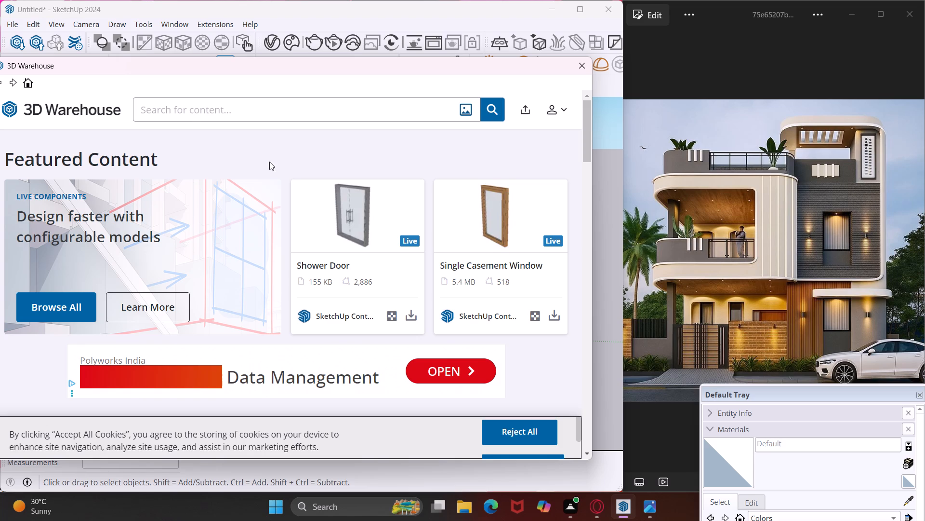
left_click(257, 101)
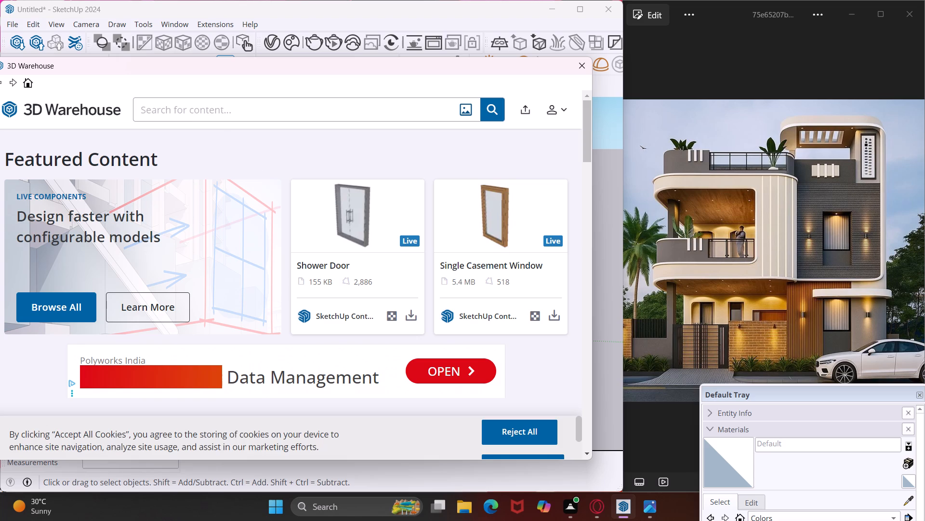
type("glass")
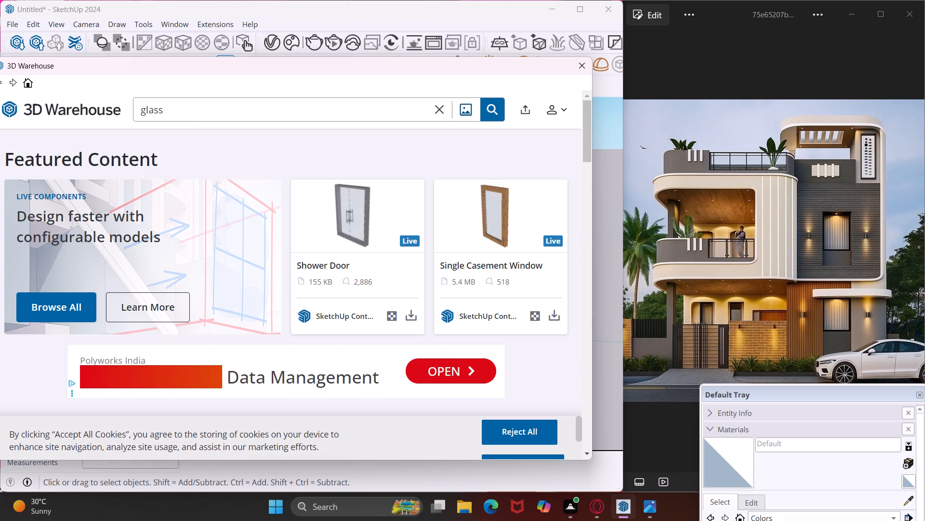
key("space")
type("door")
key("Return")
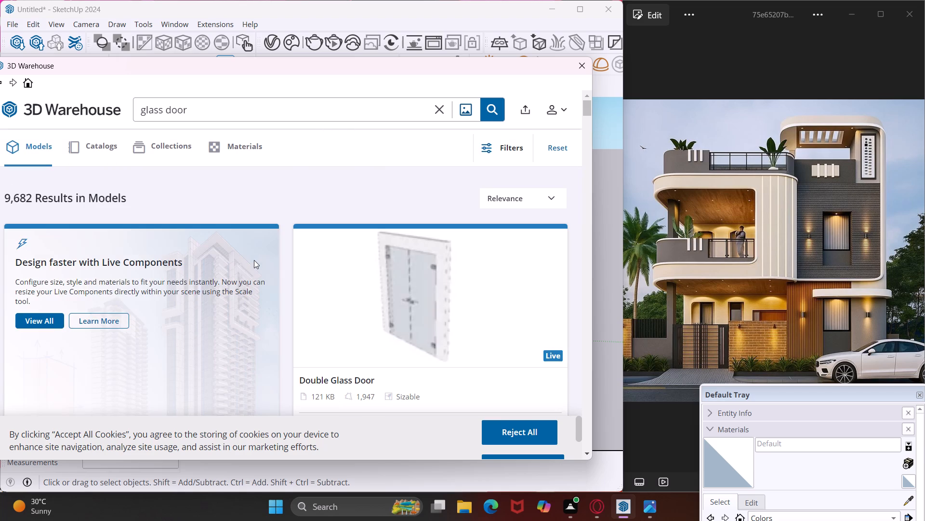
Find the black-framed single Glass door model (33 KB) in the results and load it directly into the model.
scroll(267, 274, "down", 5)
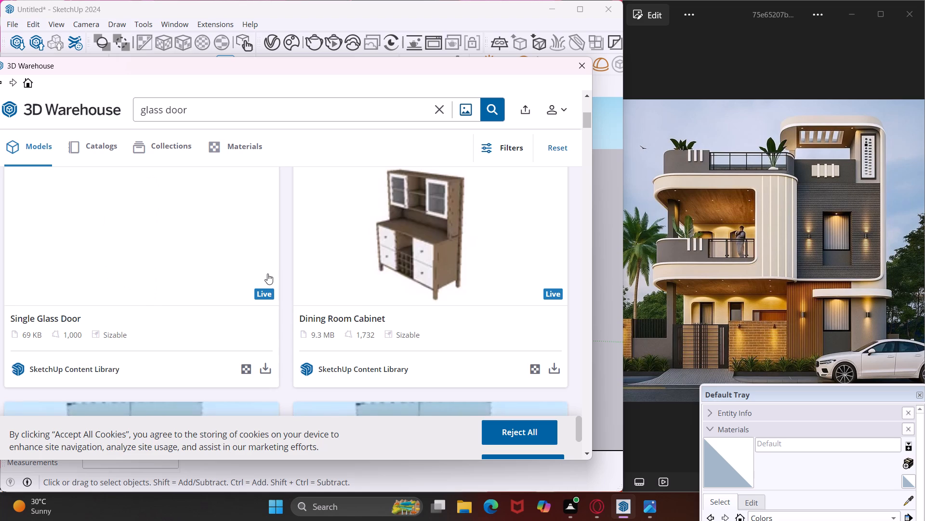
scroll(211, 266, "down", 4)
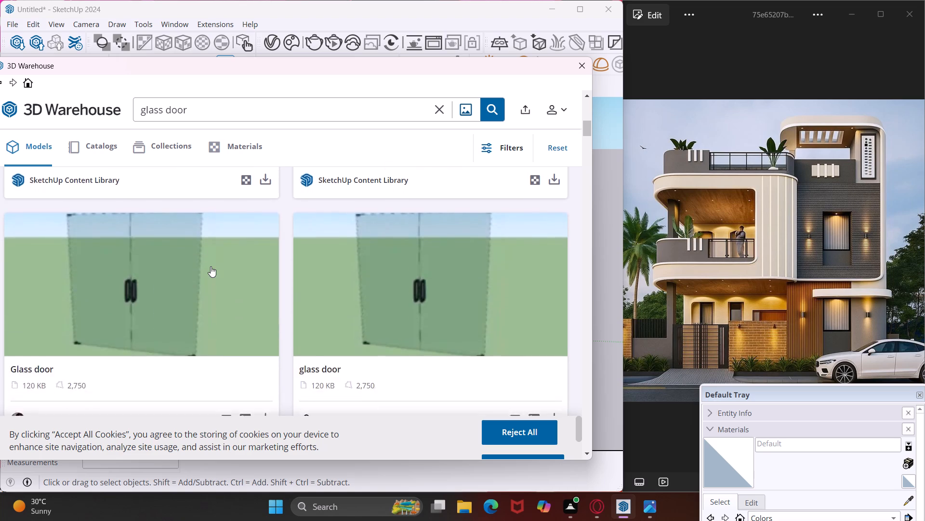
scroll(211, 266, "down", 6)
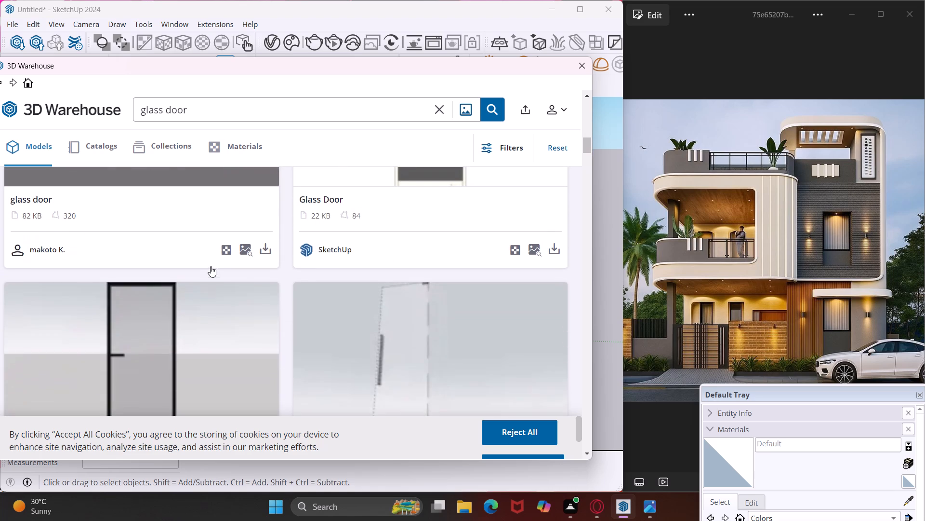
scroll(247, 273, "down", 2)
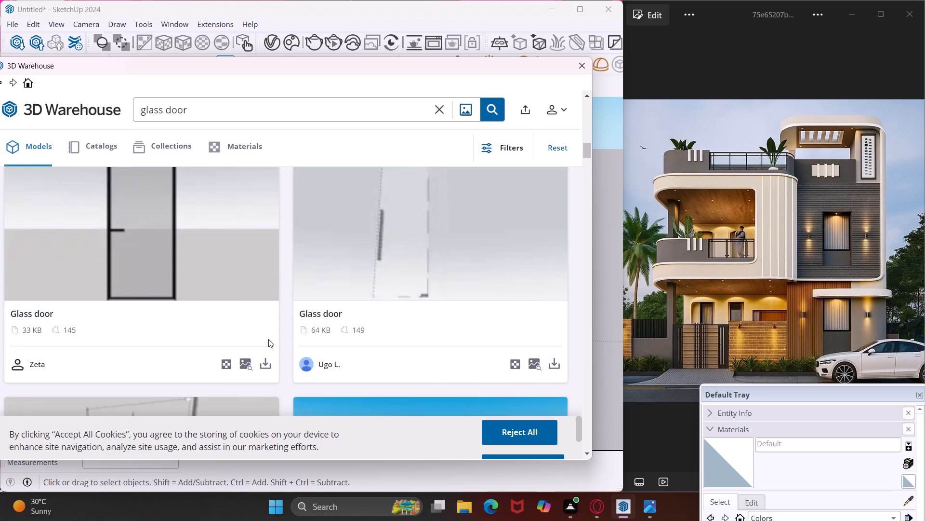
left_click(269, 363)
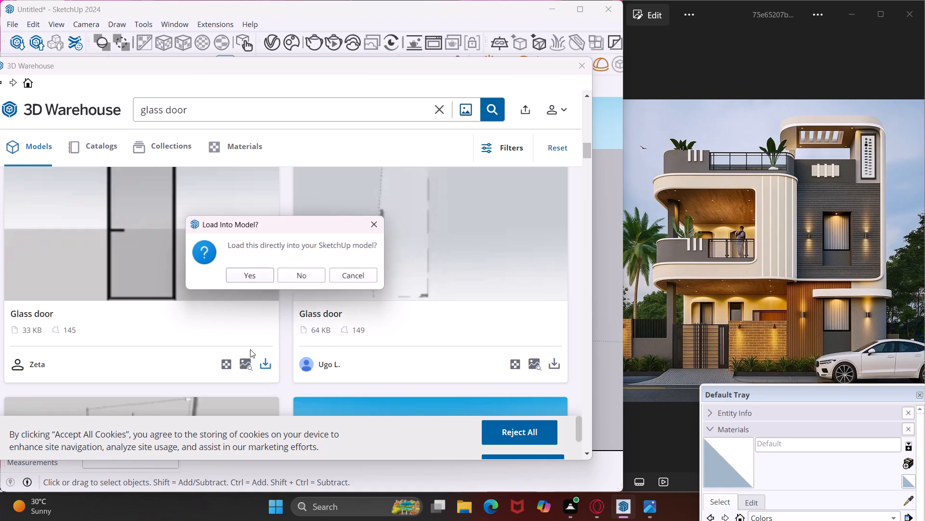
left_click(235, 276)
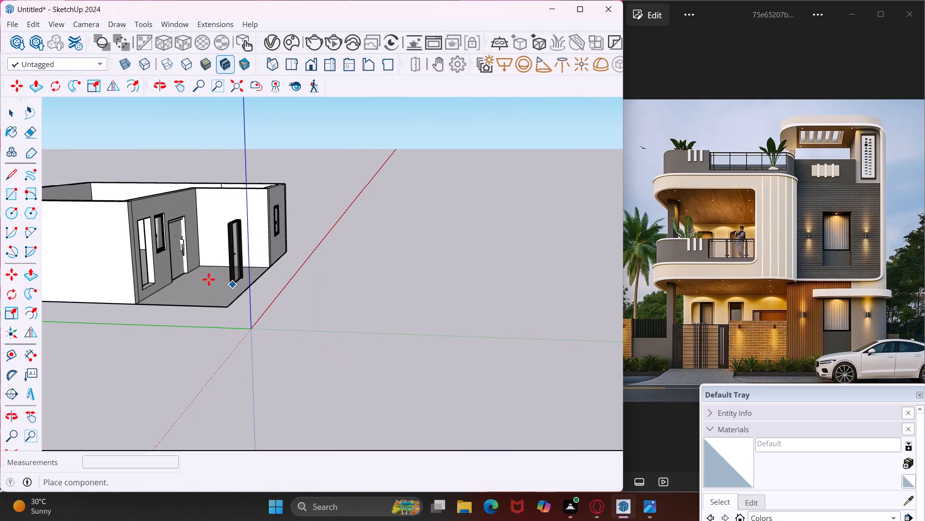
Place the glass door in the tall opening beside the window and shift it about 2 15/16" onto the opening's lower outer corner.
scroll(140, 286, "up", 13)
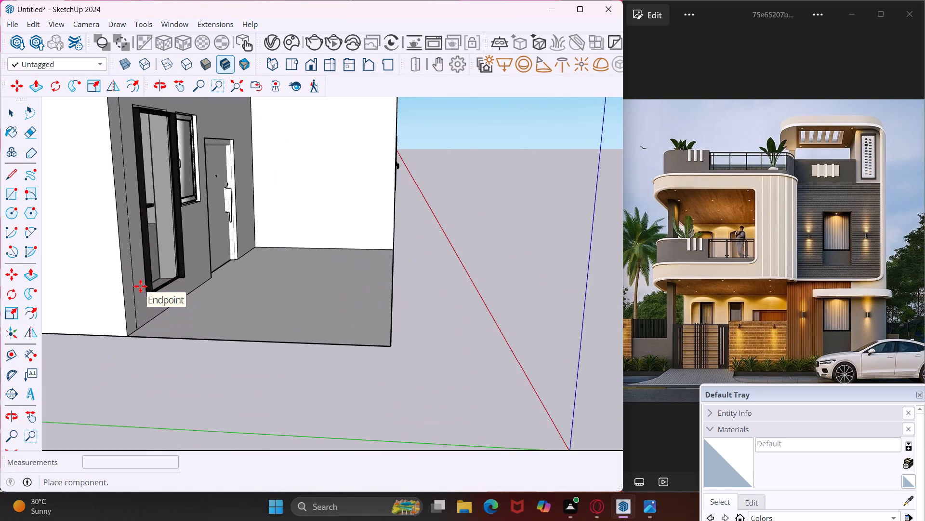
scroll(140, 286, "up", 2)
middle_click_drag(140, 286, 125, 295)
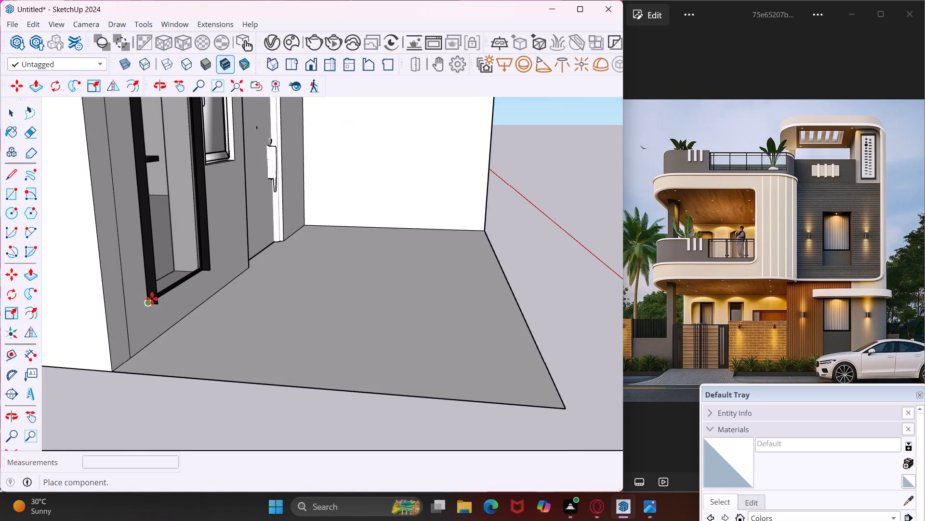
left_click(151, 300)
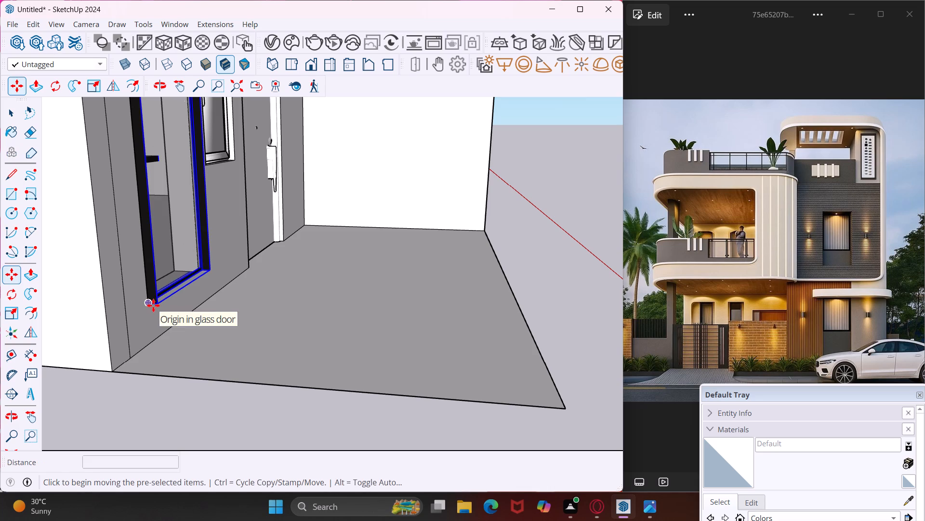
scroll(153, 305, "up", 9)
left_click(167, 301)
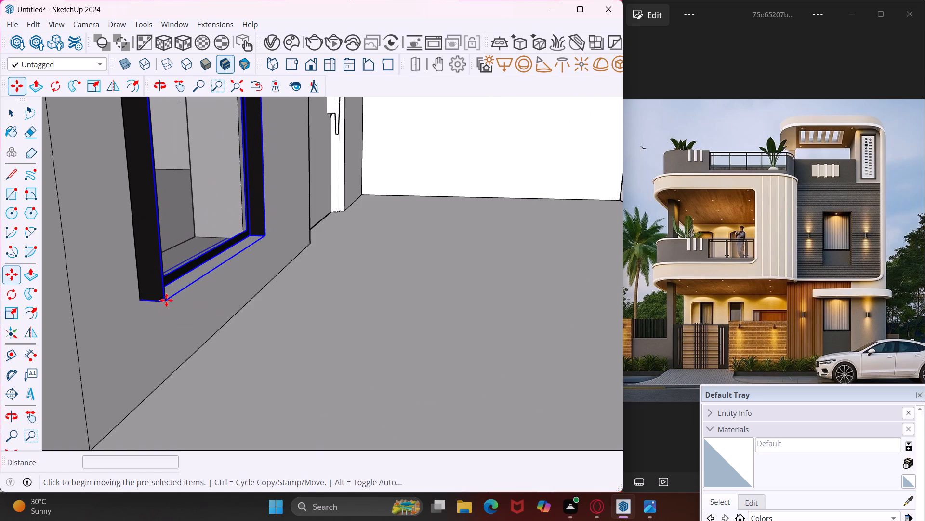
left_click(141, 298)
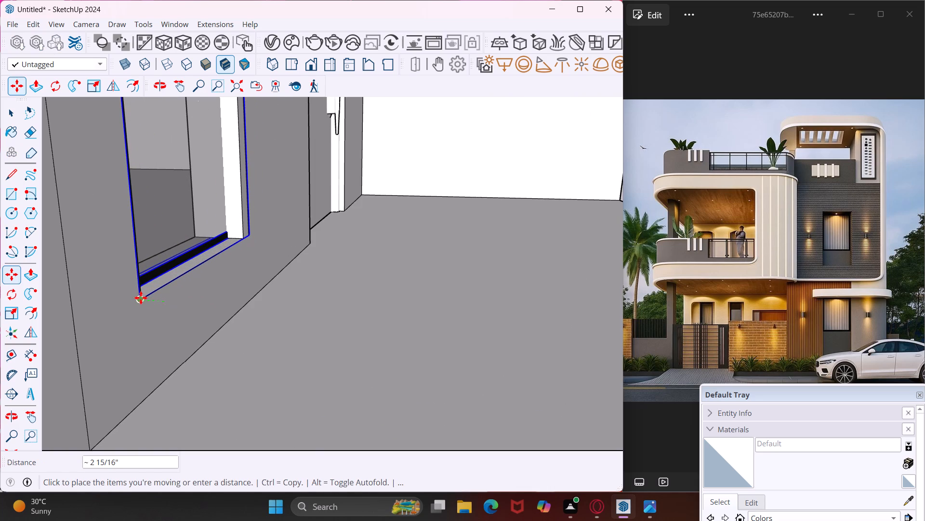
Scale the glass door's width along red by about 0.91 to match the opening's window-side edge.
middle_click_drag(141, 298, 44, 323)
scroll(87, 307, "down", 16)
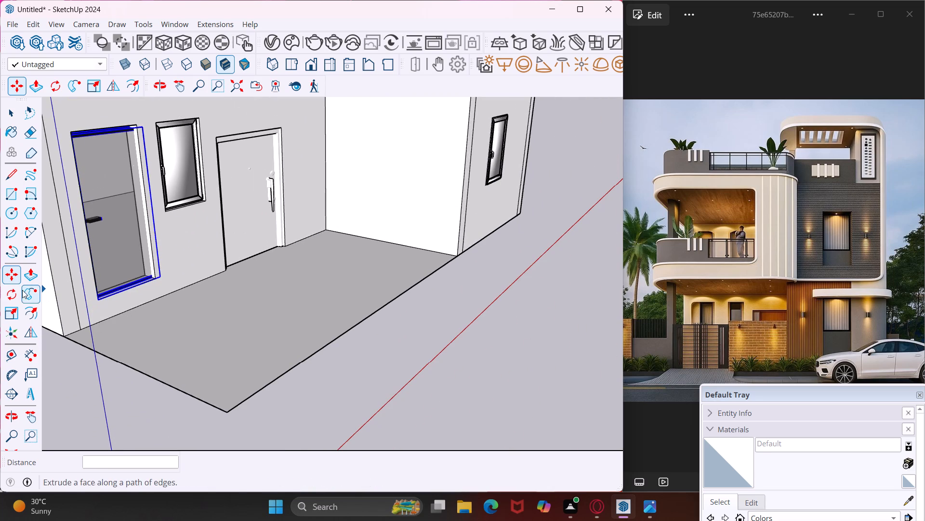
left_click(16, 310)
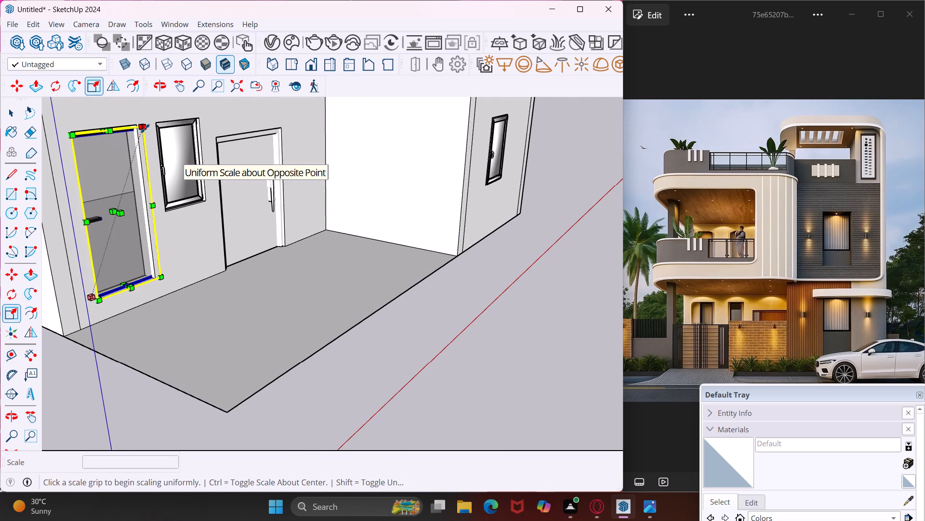
scroll(145, 128, "up", 2)
left_click(152, 217)
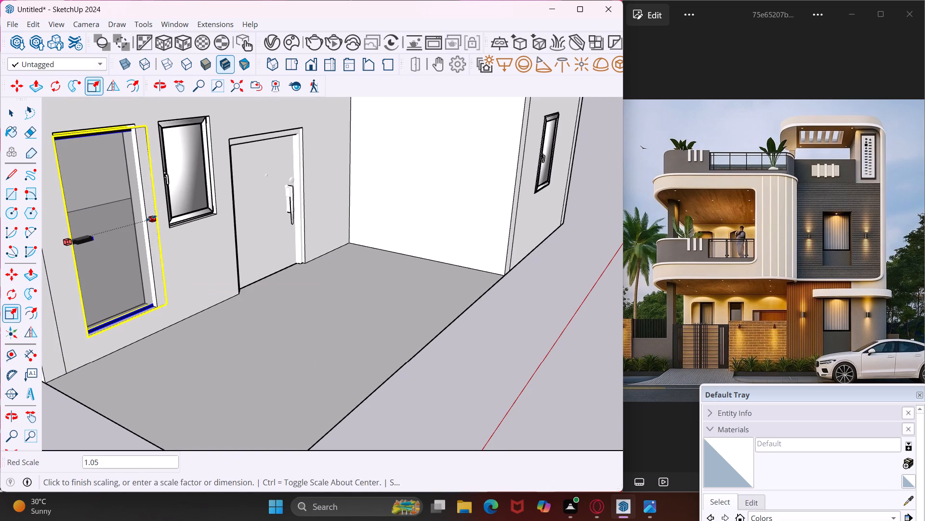
left_click(144, 222)
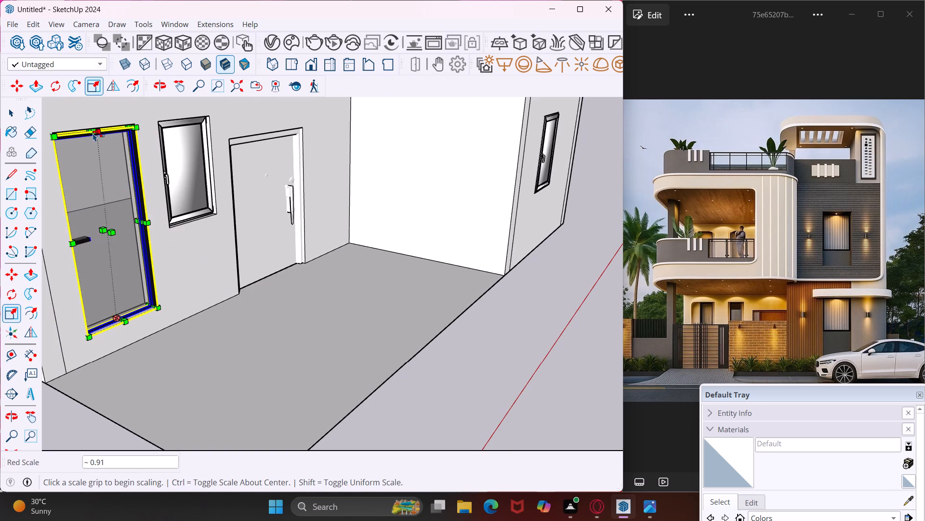
Stretch the glass door's height to the opening's top edge with a blue factor of about 1.02.
scroll(91, 132, "up", 7)
left_click(91, 132)
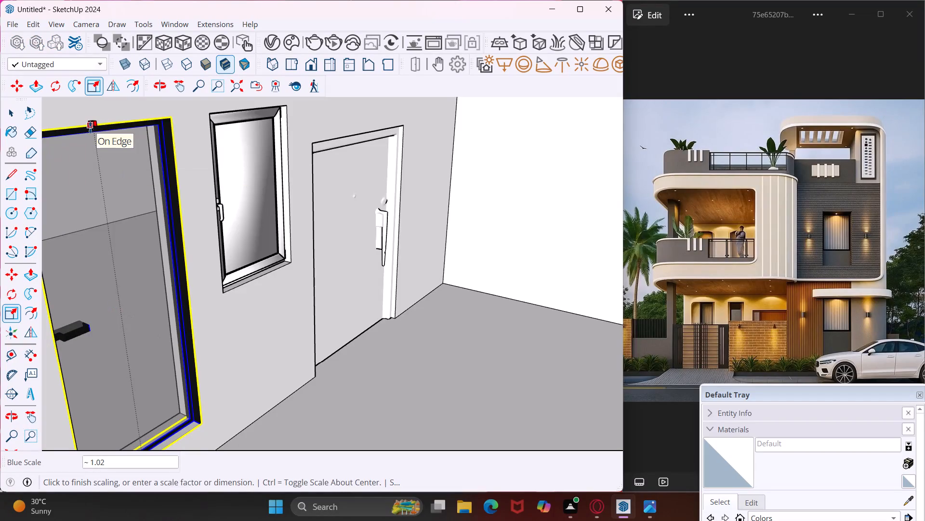
left_click(90, 127)
Reduce the glass door's depth with a green scale factor of 0.67.
scroll(90, 127, "down", 8)
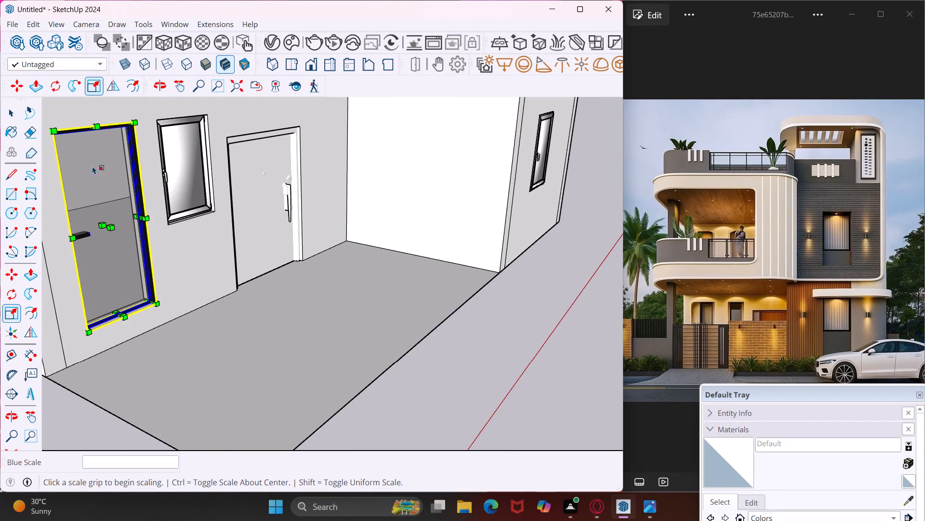
scroll(110, 227, "up", 11)
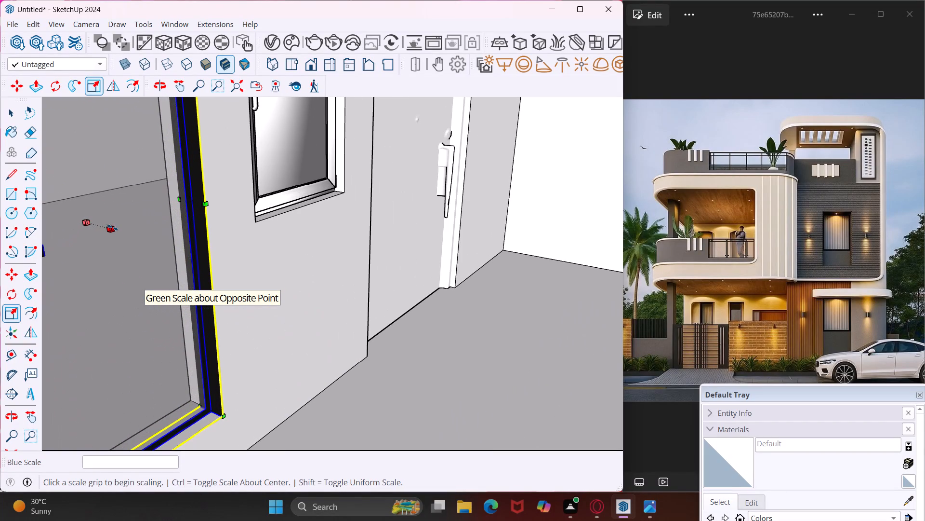
left_click(113, 227)
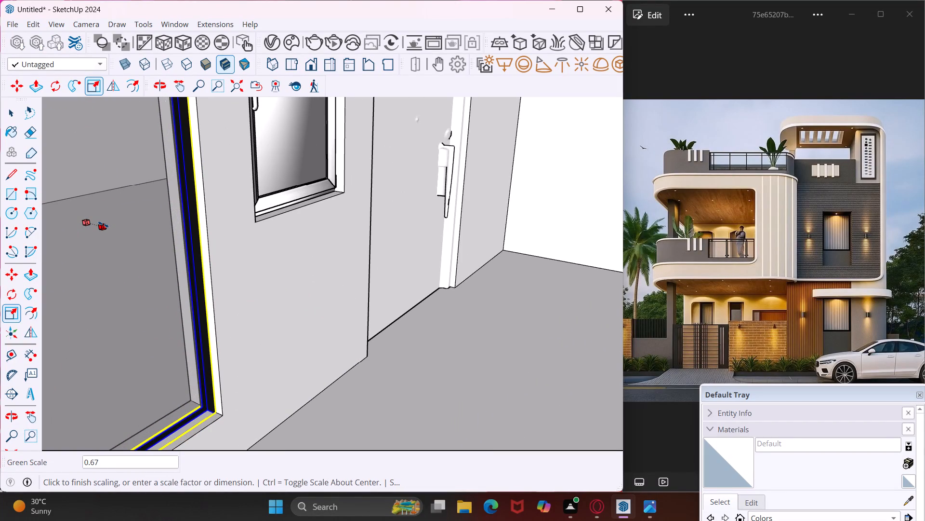
left_click(103, 224)
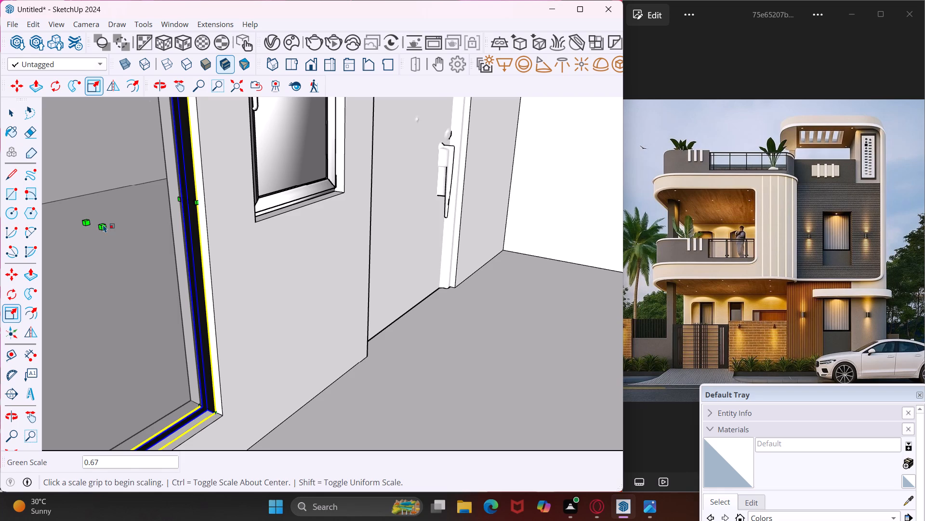
Search the downloaded Chaos Cosmos assets for "curtain" and import Curtains 004 into the model.
scroll(103, 224, "down", 12)
middle_click_drag(95, 283, 151, 313)
scroll(97, 283, "down", 1)
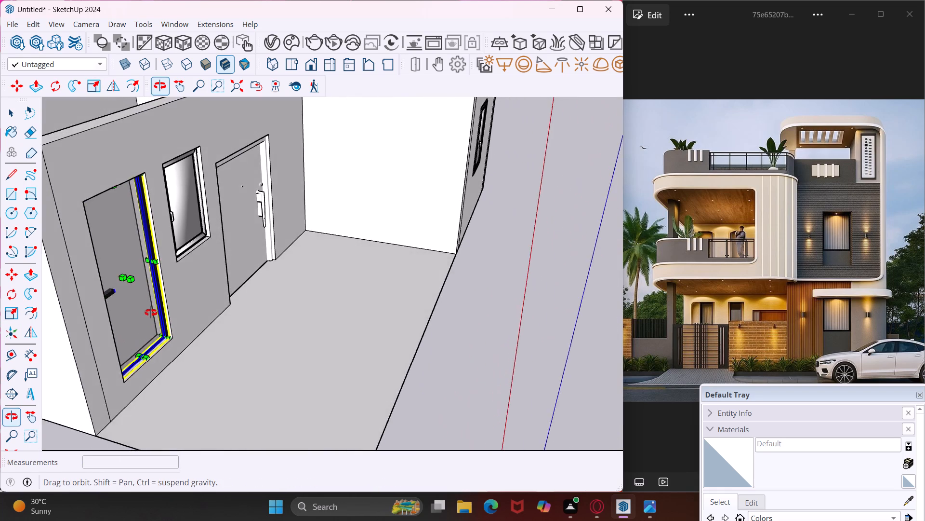
middle_click_drag(151, 313, 238, 336)
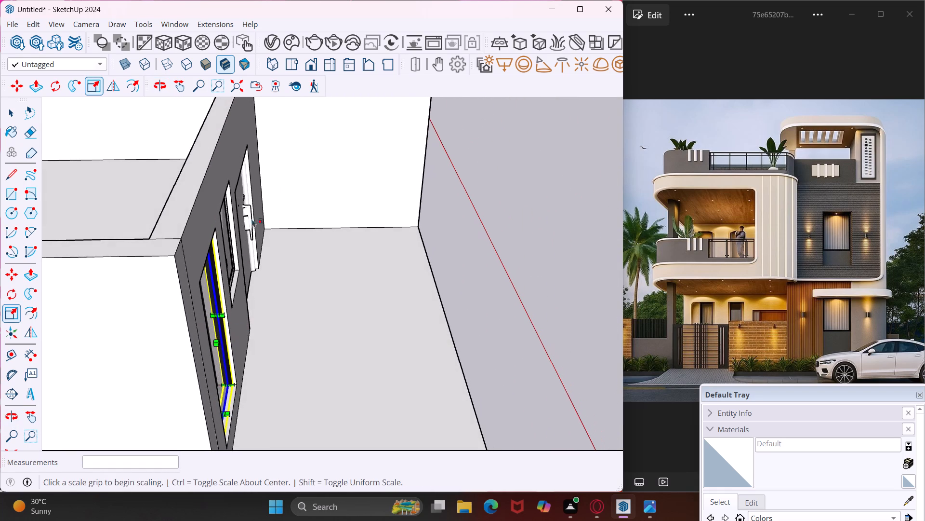
left_click(291, 48)
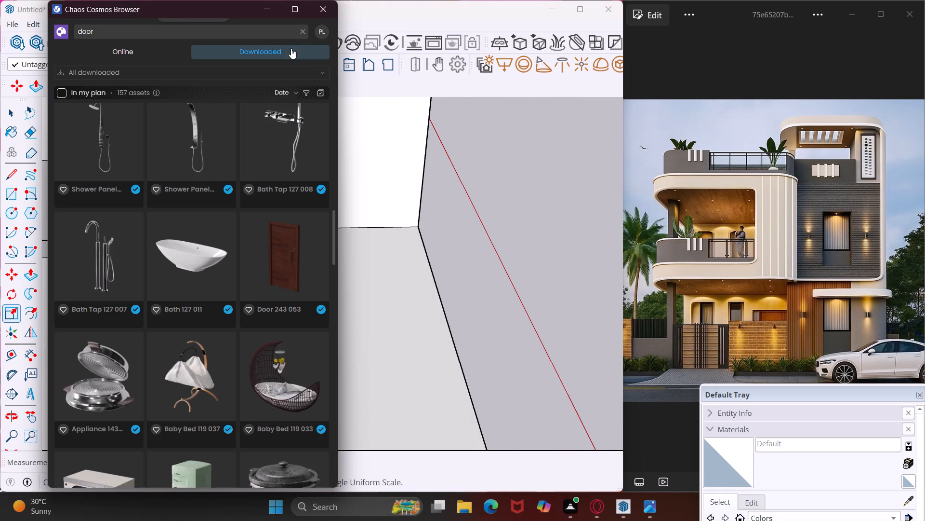
left_click(209, 31)
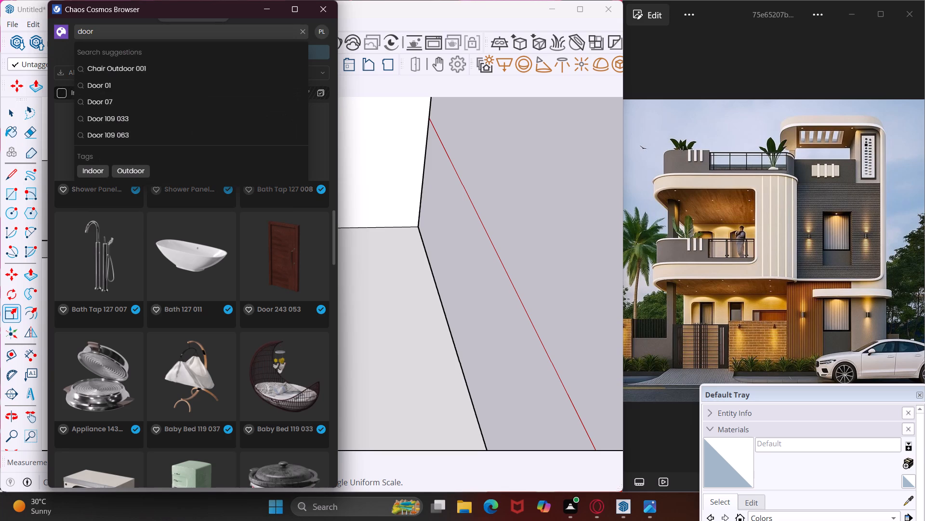
key("BackSpace")
key("BackSpace")
key("BackSpace")
key("BackSpace")
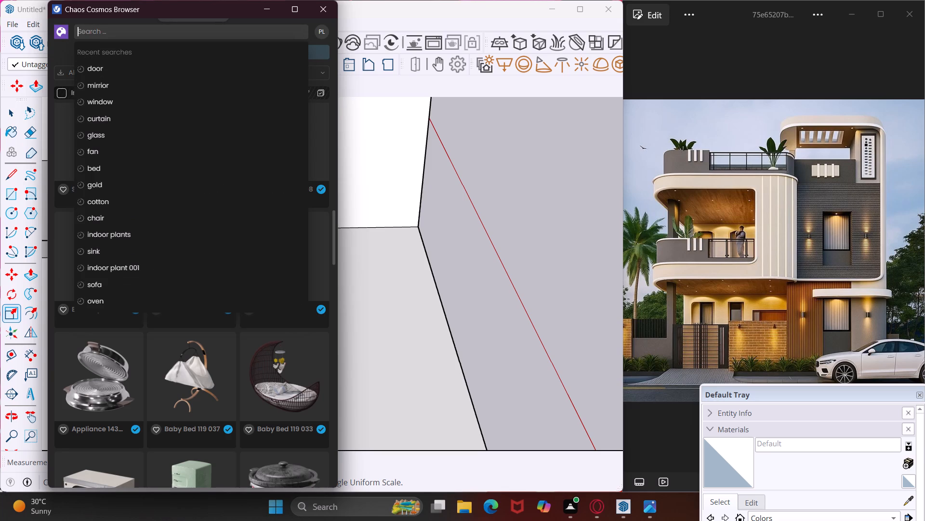
left_click(159, 125)
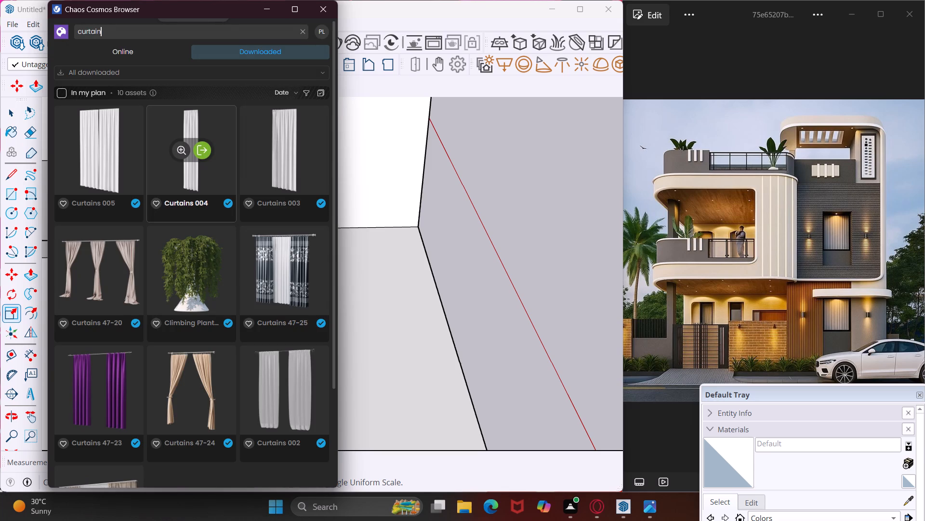
left_click(203, 151)
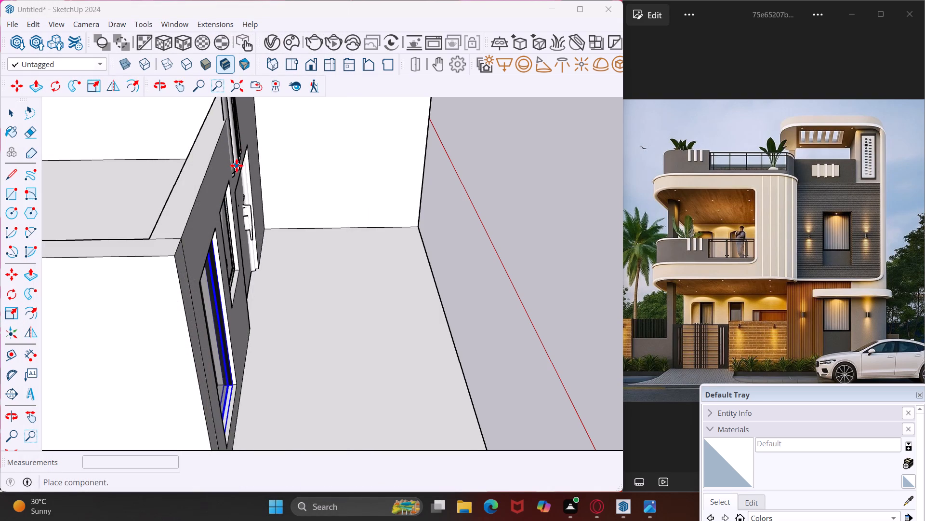
Place the first curtain on the interior floor directly behind the glass door.
scroll(237, 166, "down", 11)
middle_click_drag(207, 183, 372, 265)
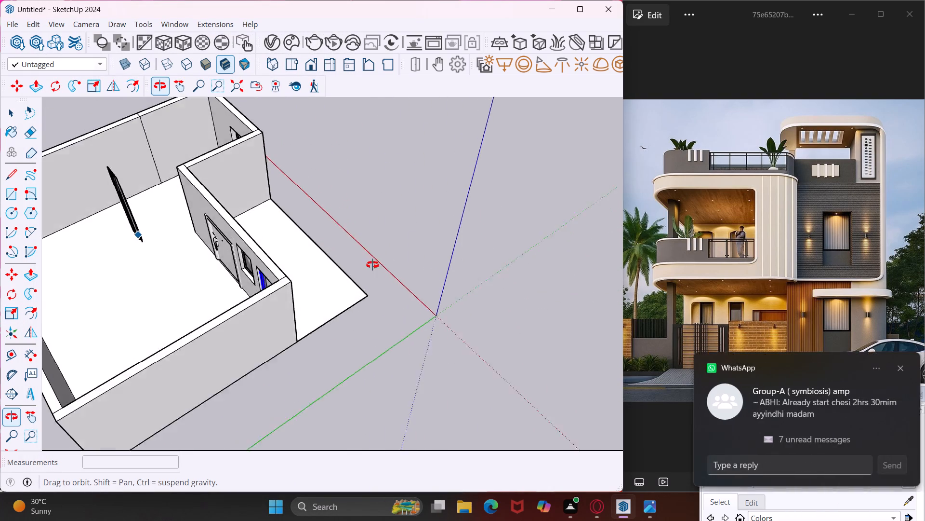
middle_click_drag(372, 265, 520, 265)
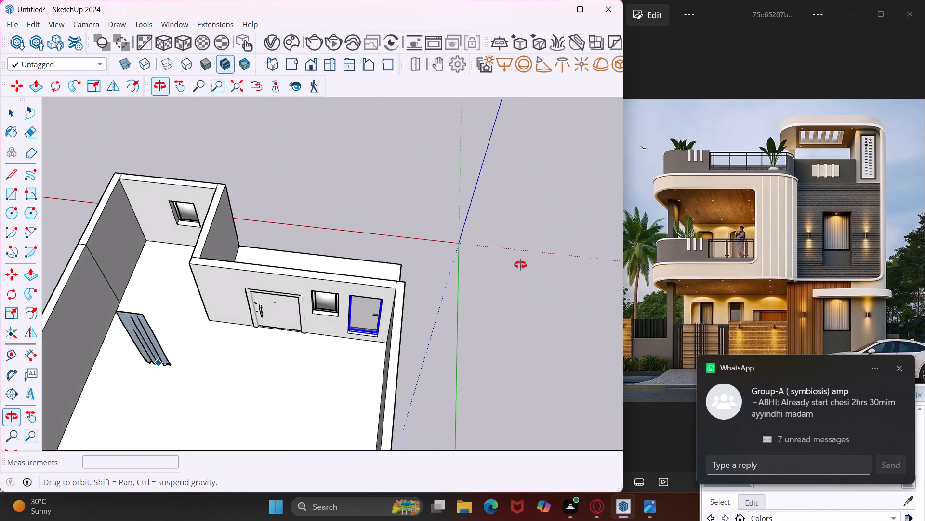
middle_click_drag(520, 265, 527, 257)
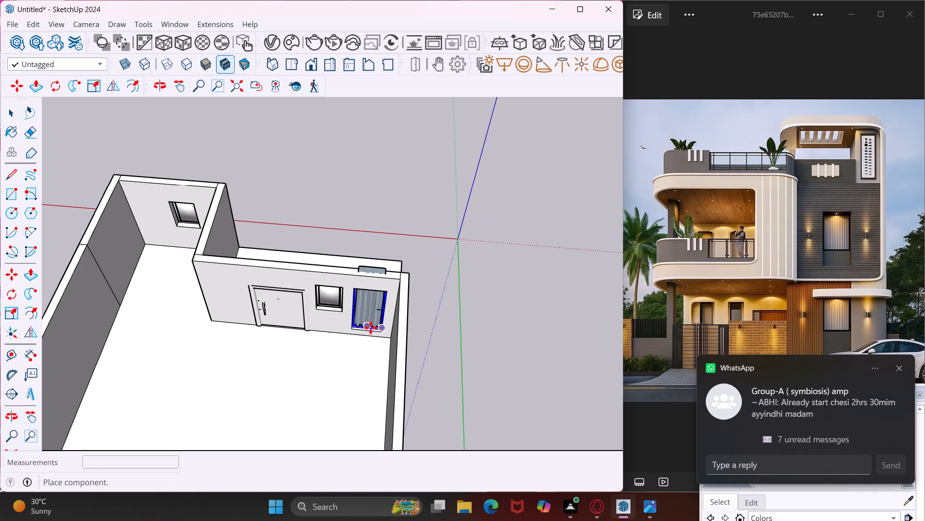
scroll(370, 344, "up", 6)
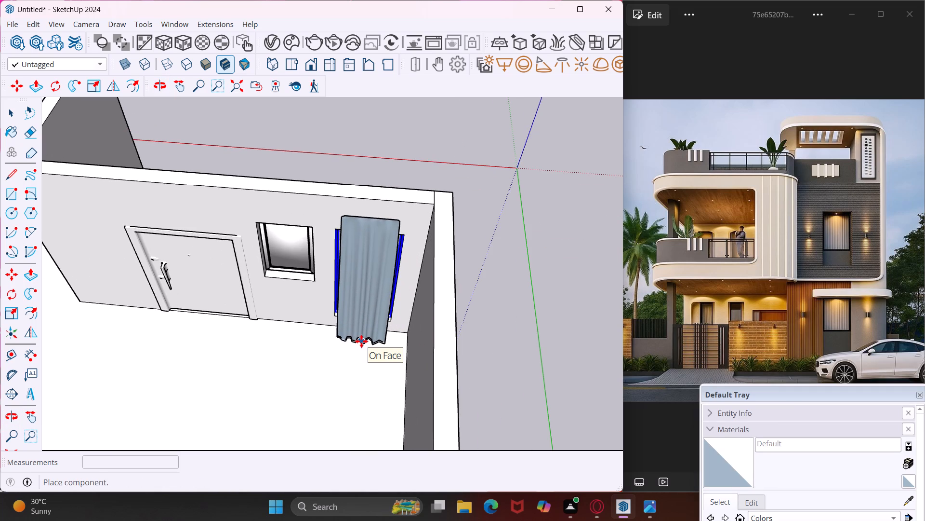
left_click(361, 341)
Place a second copy of the curtain on the floor inside the projecting room, covering its window, and end placement.
middle_click_drag(361, 341, 485, 339)
scroll(425, 327, "down", 10)
scroll(237, 330, "up", 4)
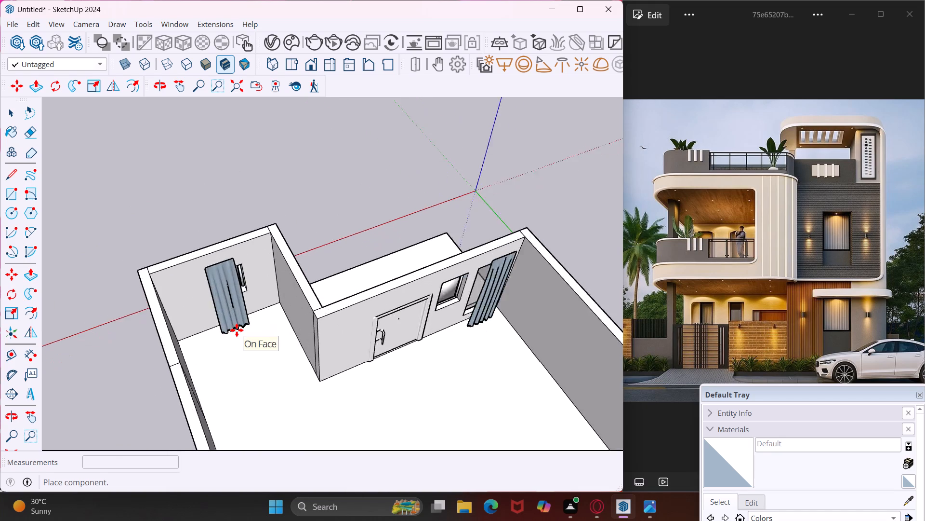
scroll(237, 330, "up", 6)
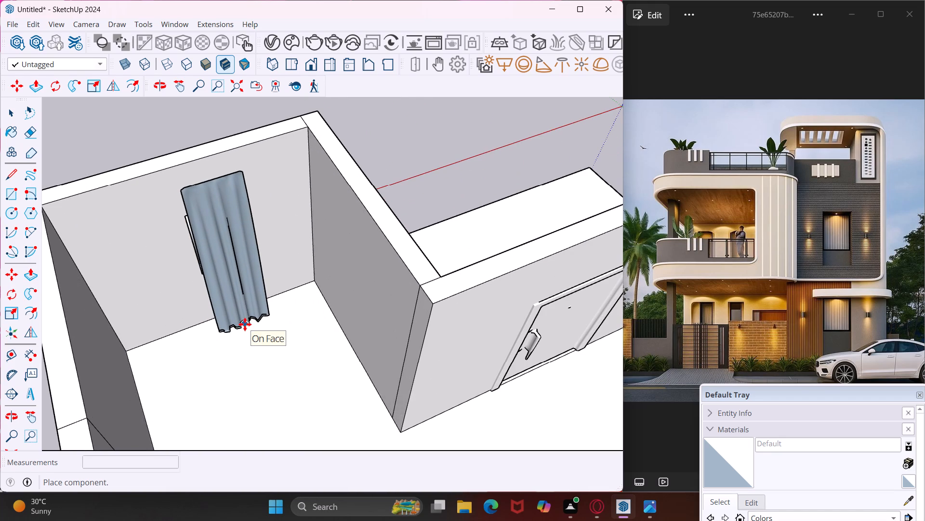
left_click(245, 324)
key("Escape")
Move the projecting room's curtain about 8 9/16" along green towards the window wall.
middle_click_drag(226, 316, 245, 327)
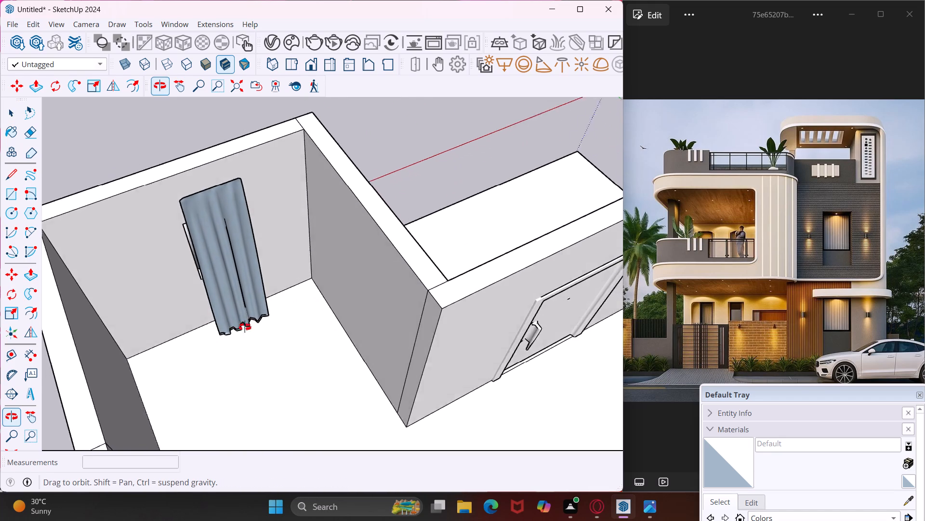
middle_click_drag(245, 327, 508, 312)
scroll(262, 332, "up", 1)
left_click(295, 405)
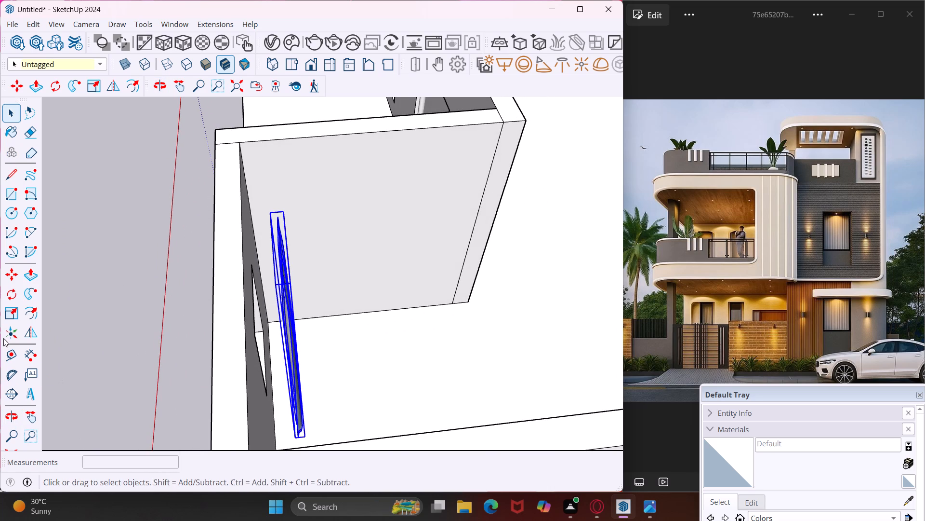
left_click(13, 279)
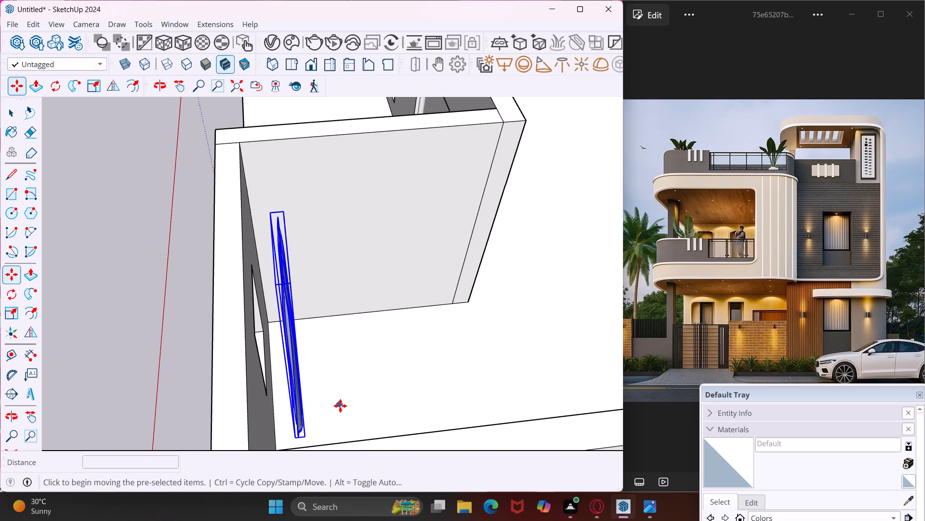
left_click(340, 406)
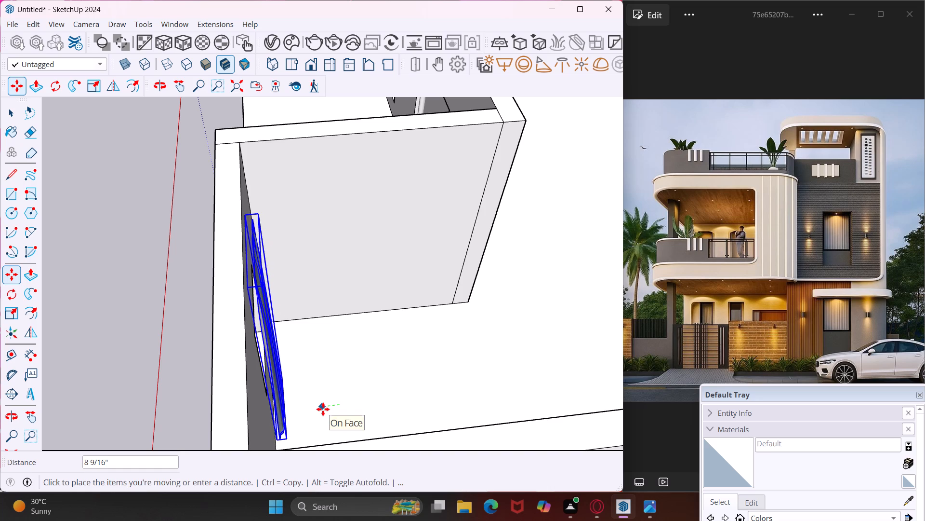
left_click(323, 409)
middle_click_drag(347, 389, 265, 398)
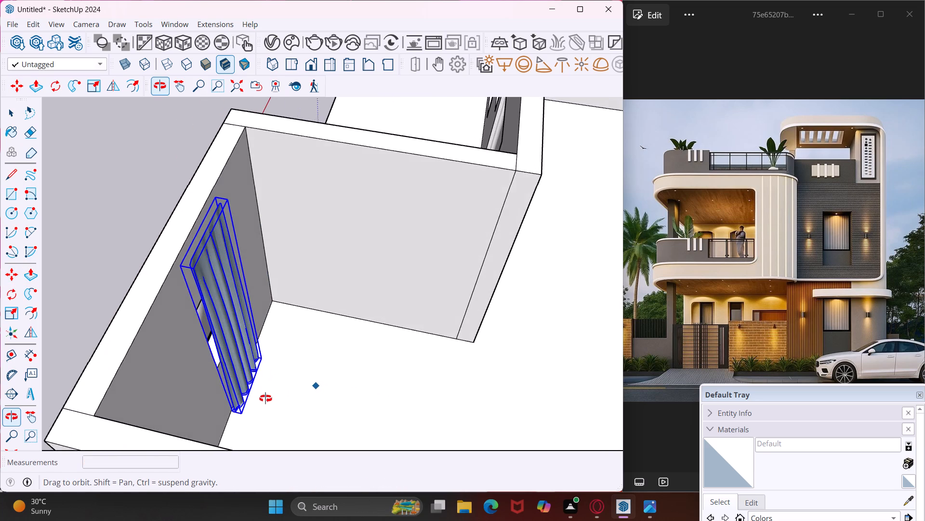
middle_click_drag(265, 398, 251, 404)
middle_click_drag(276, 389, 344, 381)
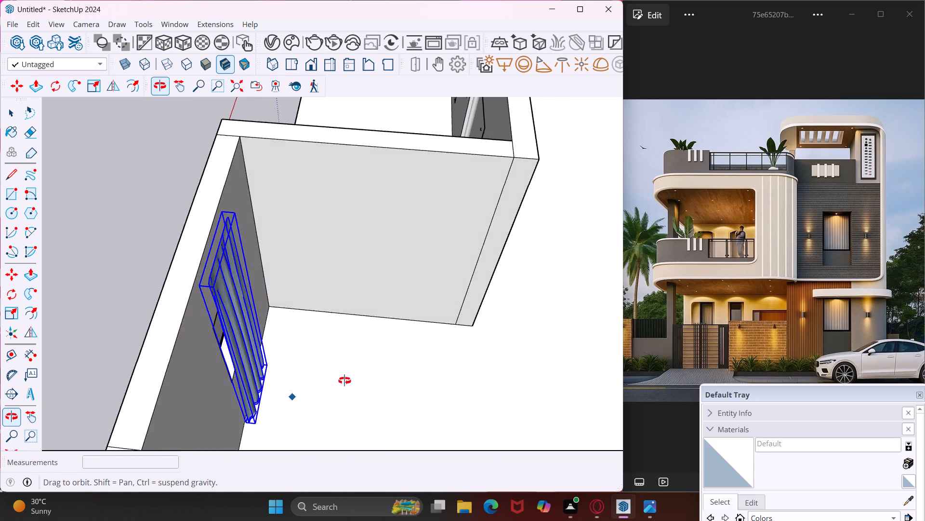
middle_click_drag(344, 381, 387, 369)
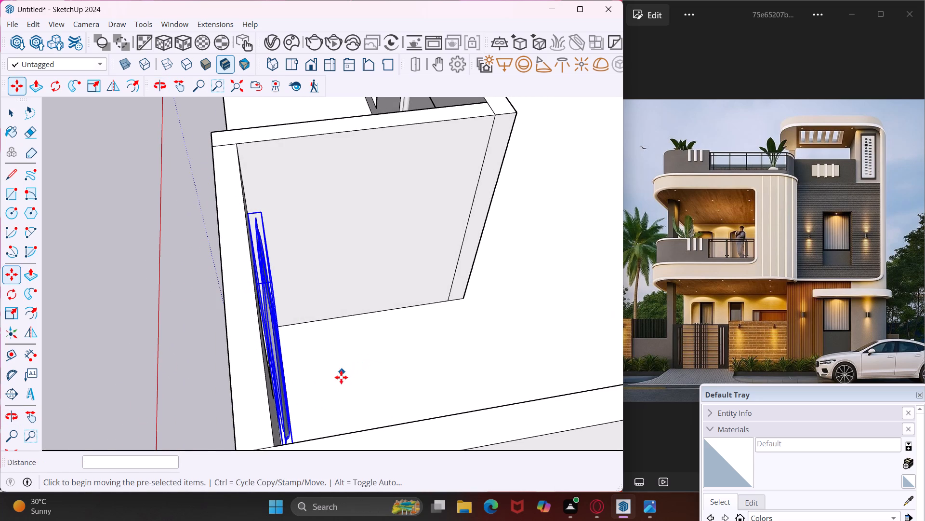
Nudge the projecting room's curtain slightly and end the move.
scroll(341, 384, "up", 3)
left_click(335, 388)
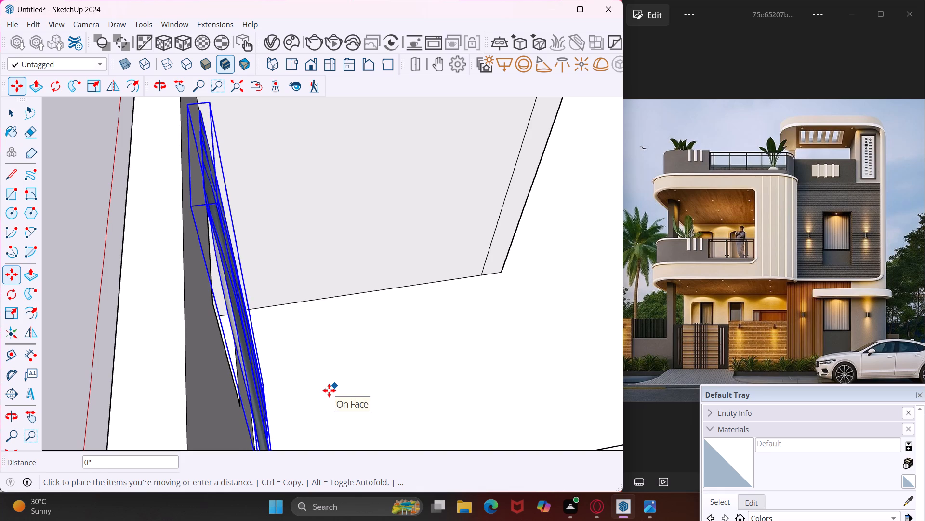
left_click(328, 391)
middle_click_drag(335, 387, 291, 408)
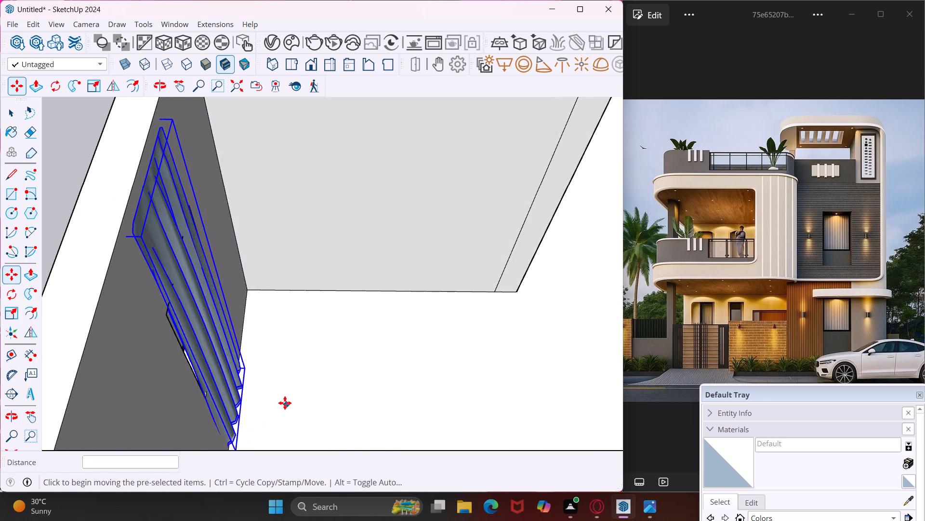
scroll(281, 400, "down", 10)
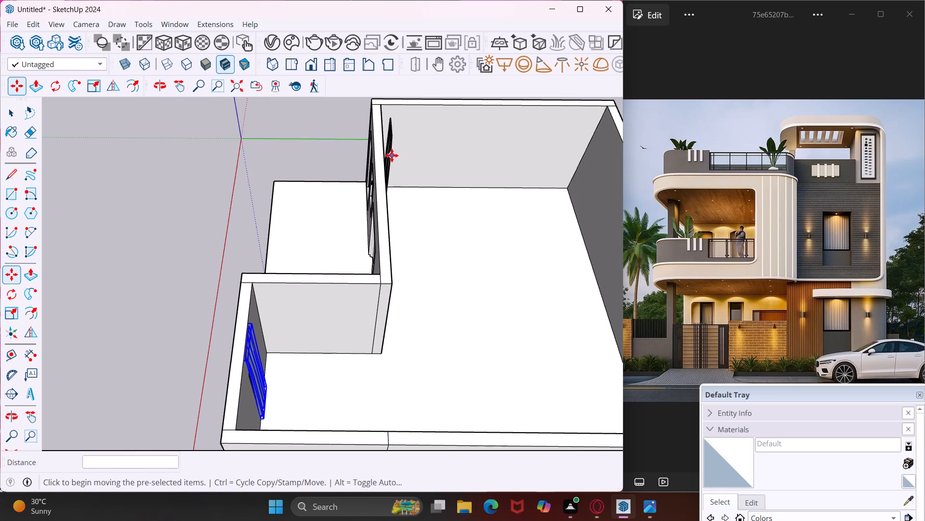
key("Escape")
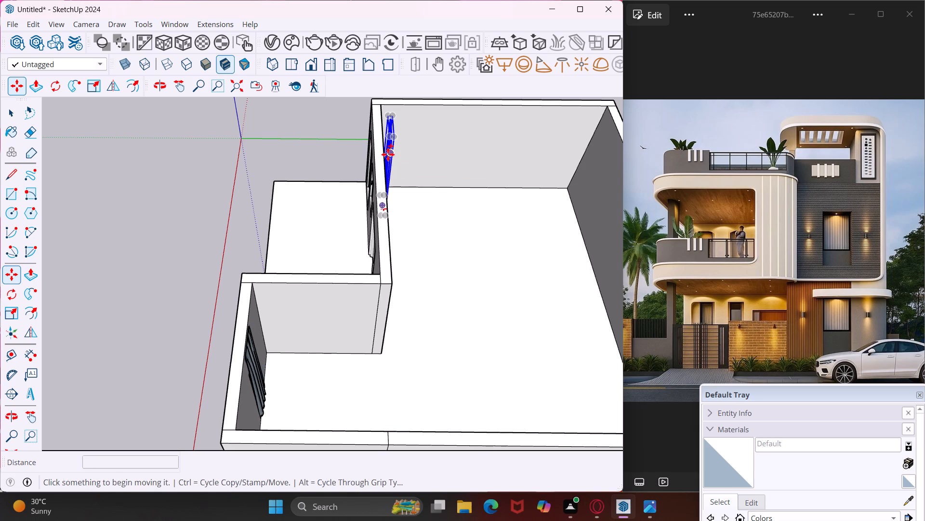
Move the curtain behind the glass door about 5 7/16" closer to the door wall.
left_click(388, 154)
key("Escape")
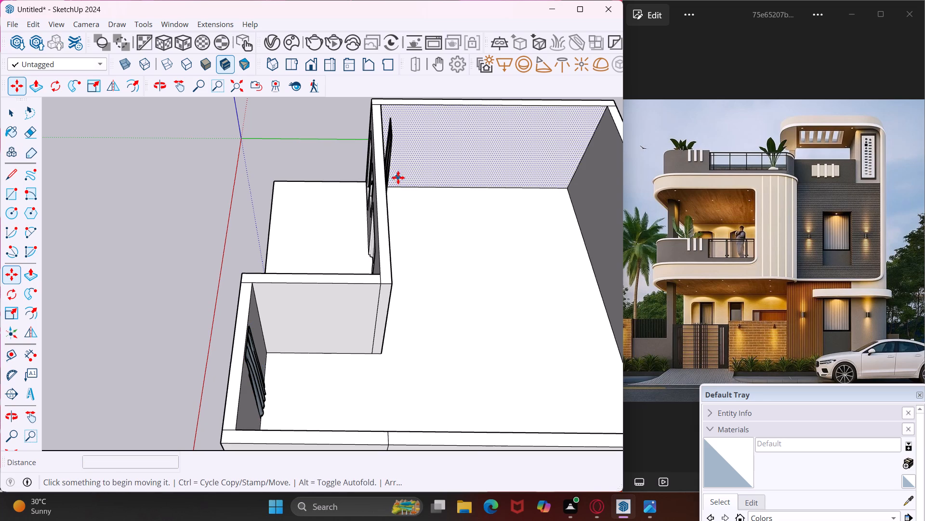
scroll(399, 181, "up", 4)
middle_click_drag(400, 182, 349, 181)
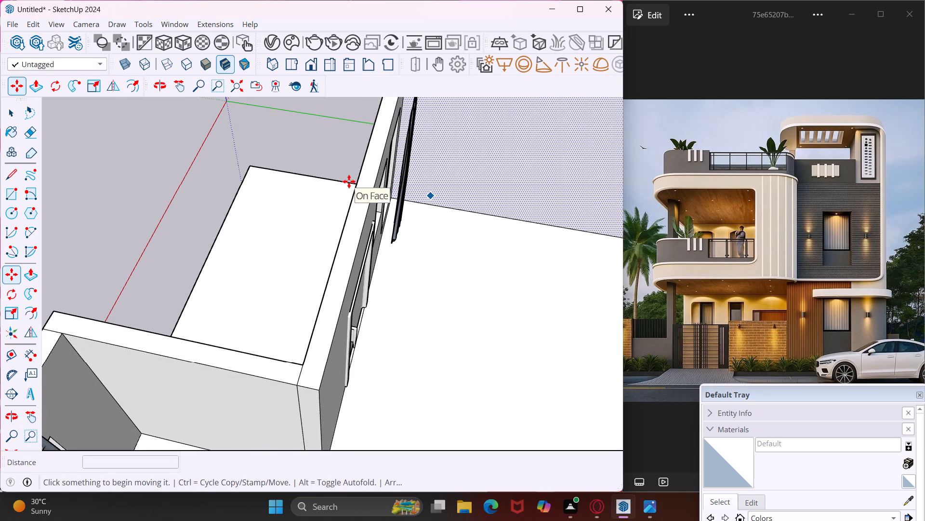
key("Escape")
key("space")
left_click(404, 208)
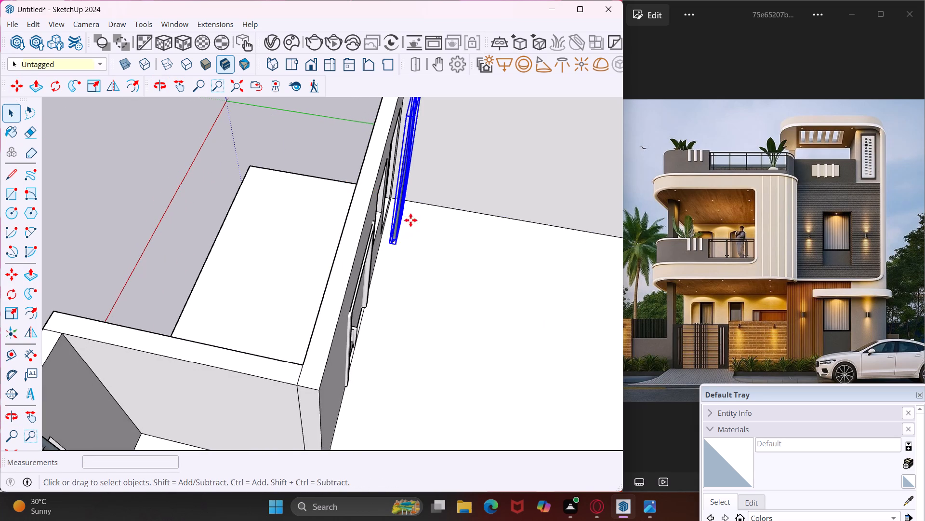
key("m")
left_click(425, 249)
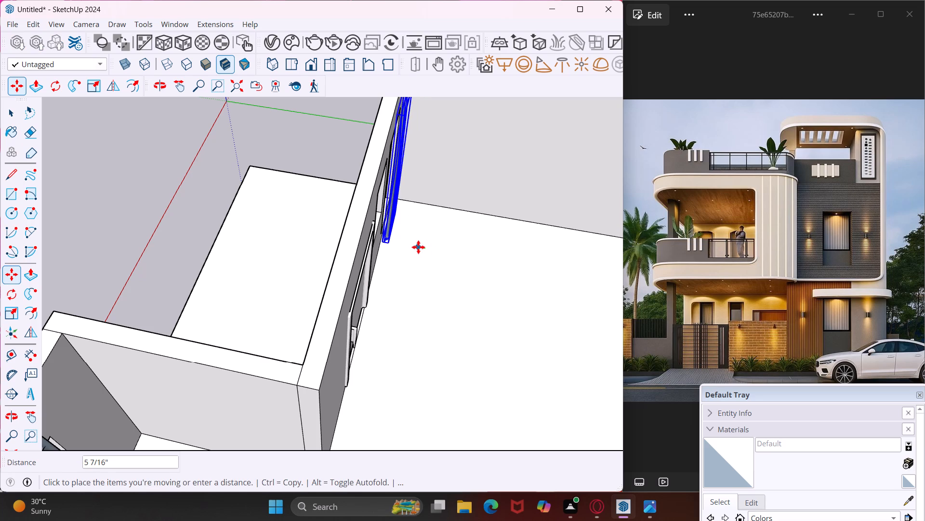
left_click(418, 247)
key("Escape")
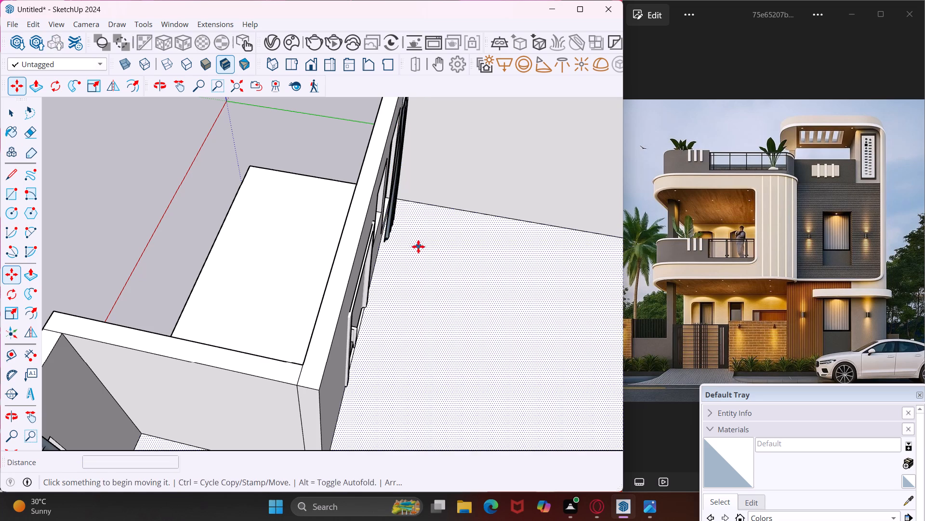
key("space")
Examine the ground-floor front from outside, checking the curtains behind the glass door and the projecting room's window.
middle_click_drag(299, 238, 541, 235)
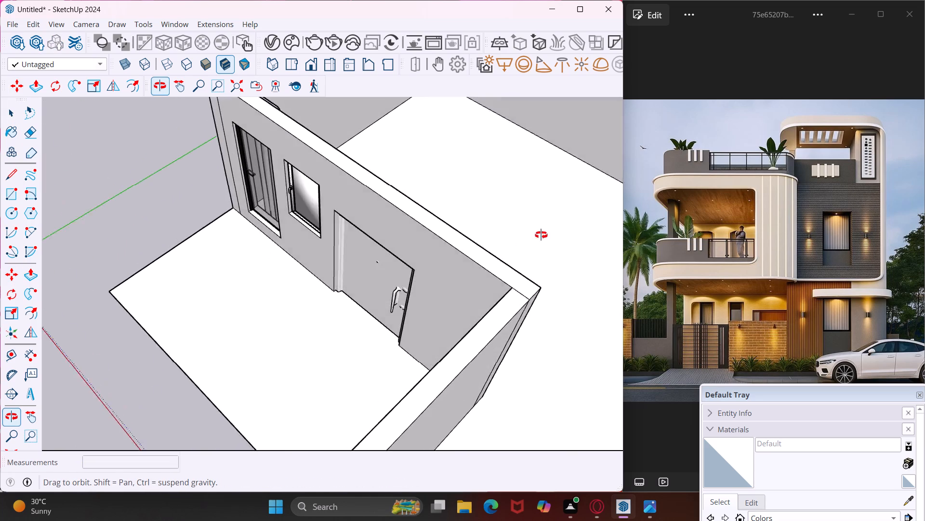
middle_click_drag(541, 235, 560, 214)
scroll(337, 263, "down", 14)
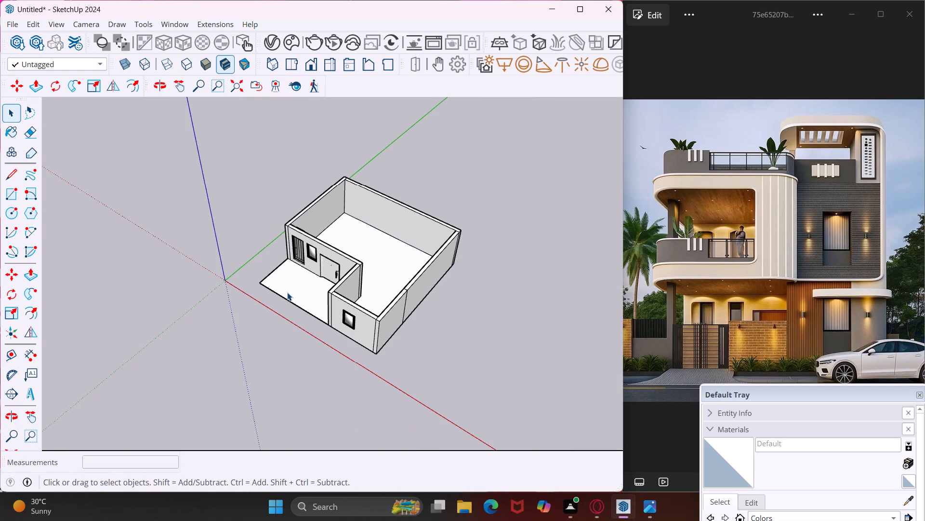
scroll(287, 292, "up", 2)
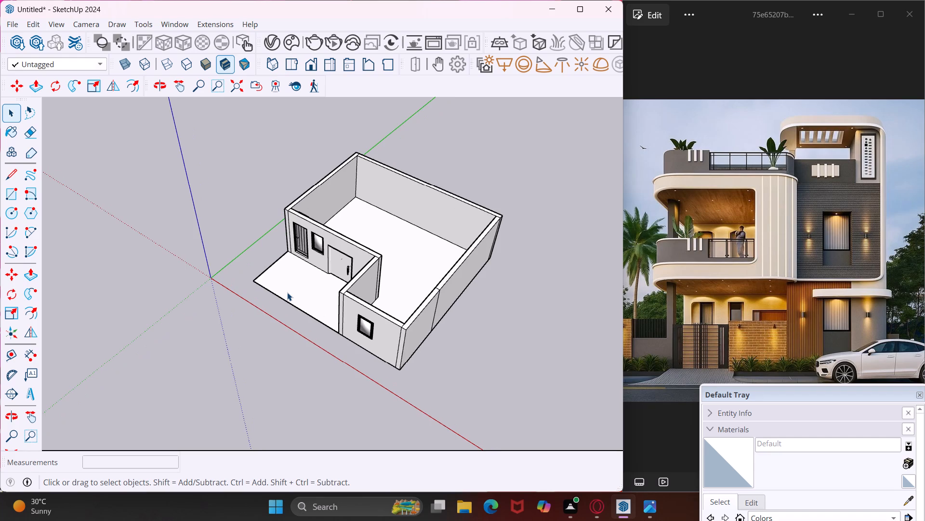
scroll(287, 292, "up", 4)
middle_click_drag(287, 292, 281, 263)
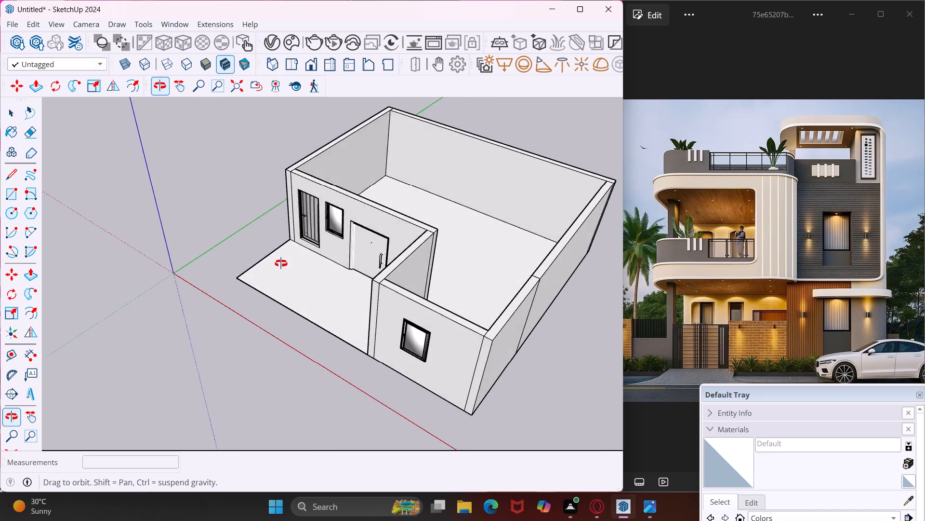
middle_click_drag(281, 263, 260, 201)
middle_click_drag(471, 378, 467, 370)
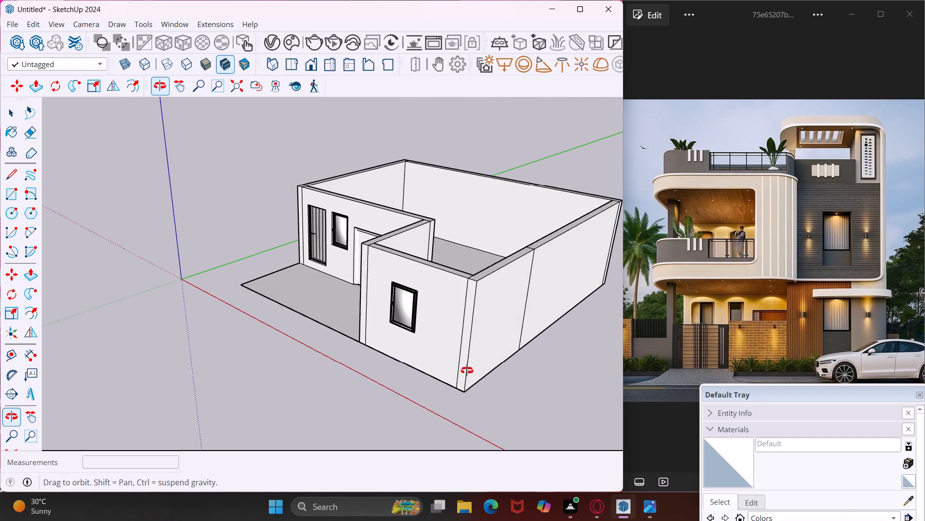
Draw a 30' by 6" rotated rectangle hanging vertically down from the bottom outer edge of the rear wall.
middle_click_drag(467, 370, 107, 206)
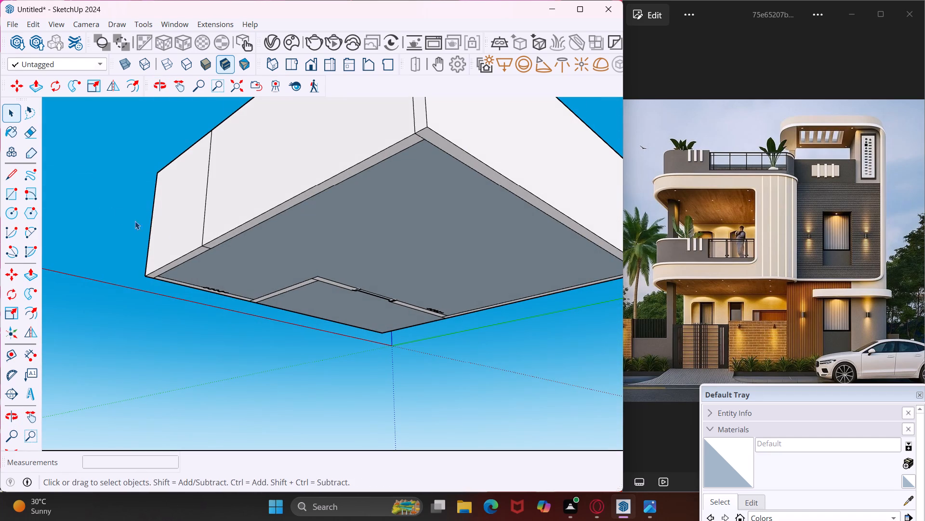
middle_click_drag(285, 258, 173, 242)
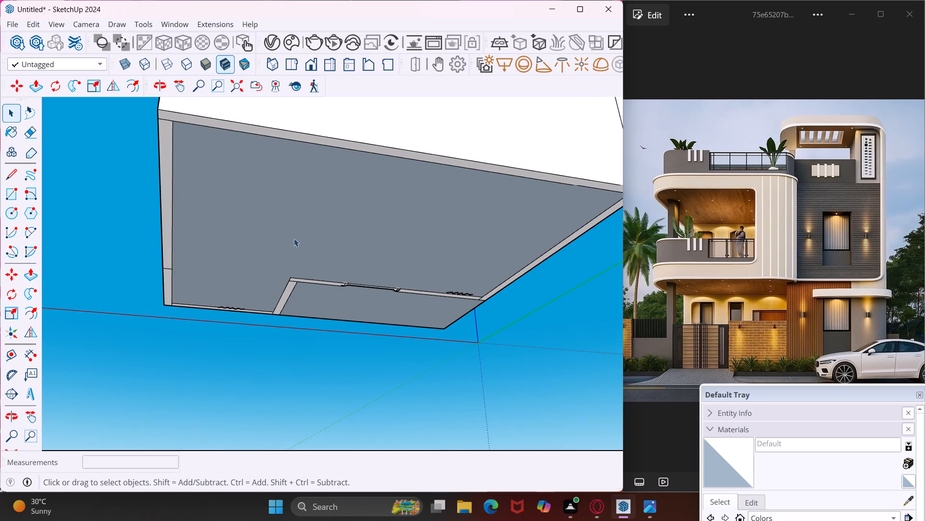
left_click(31, 194)
middle_click_drag(380, 202, 316, 190)
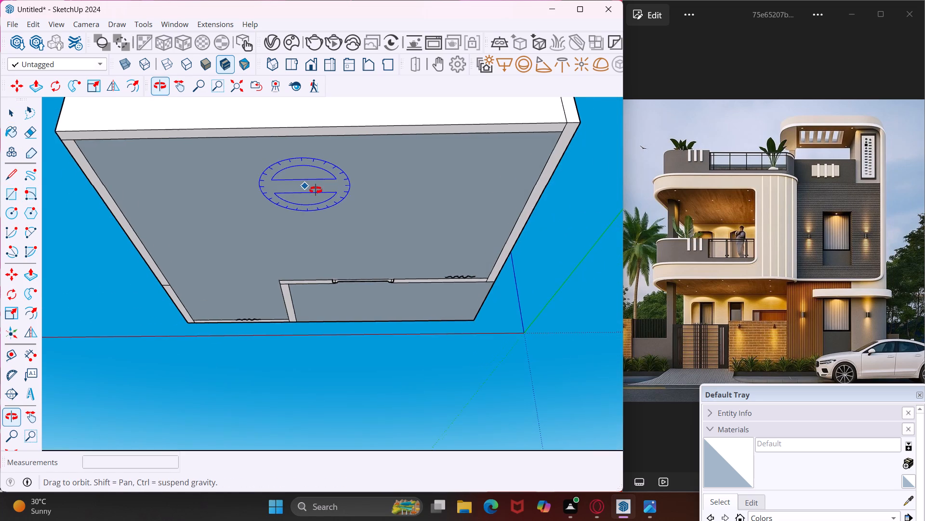
middle_click_drag(316, 190, 315, 191)
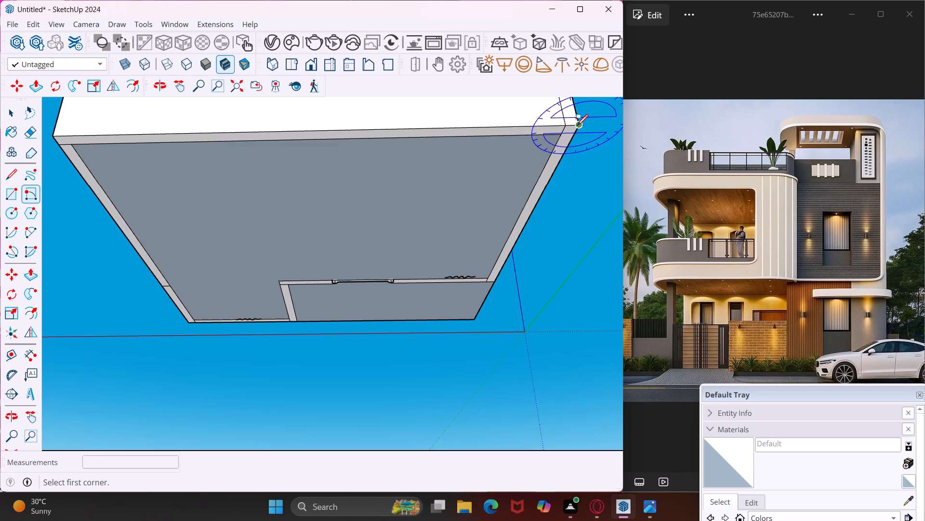
left_click(581, 123)
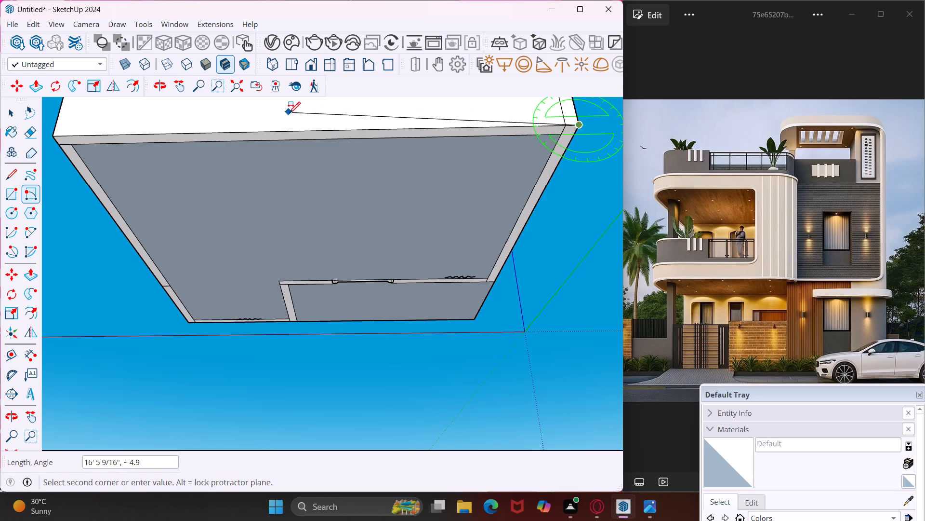
left_click(55, 134)
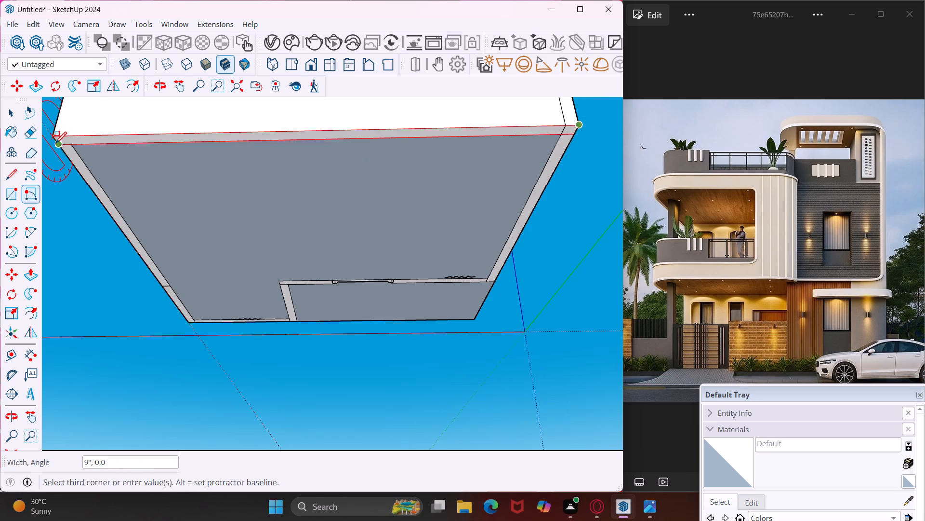
middle_click_drag(55, 143, 184, 222)
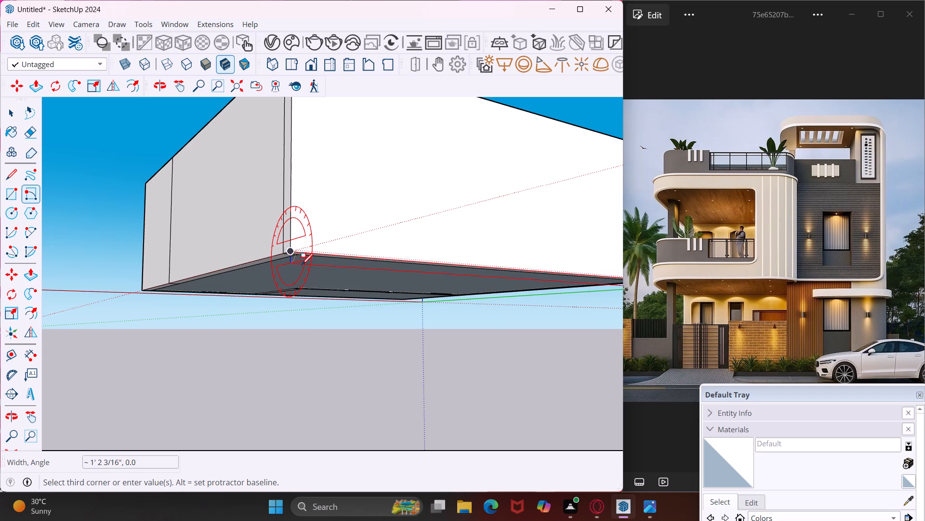
scroll(290, 272, "up", 1)
type("6\"")
key("Return")
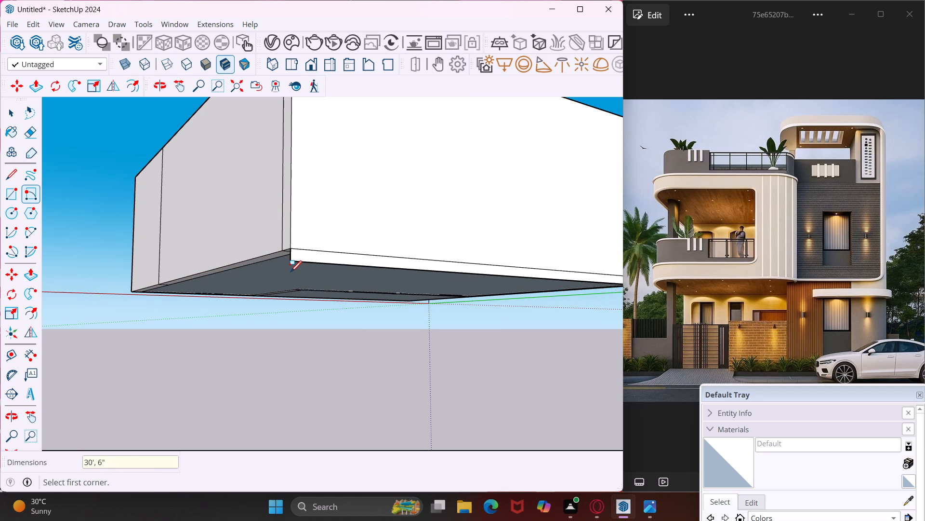
key("Escape")
key("space")
Push/Pull the 6" strip 30' forward beneath the whole floor to the front edge, forming a base slab.
middle_click_drag(291, 274, 508, 288)
scroll(420, 289, "down", 3)
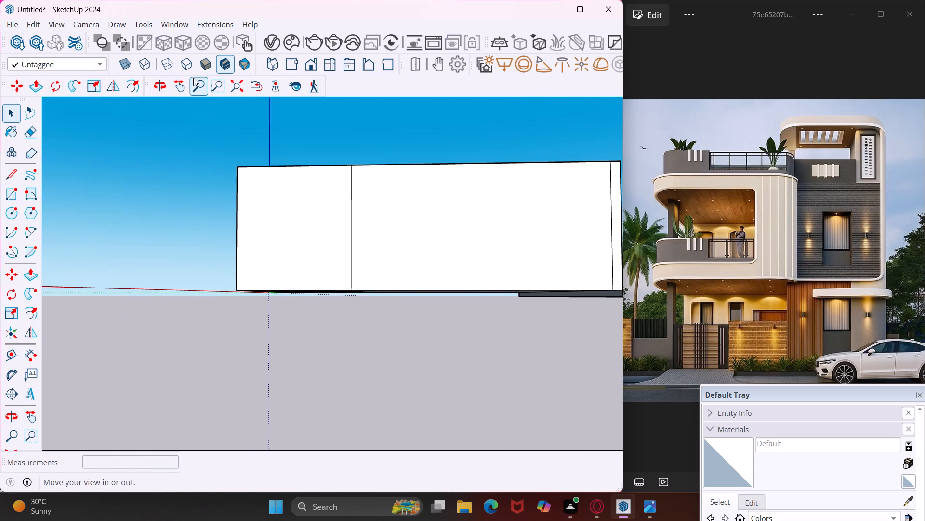
left_click(176, 82)
left_click(212, 211)
left_click_drag(282, 241, 194, 244)
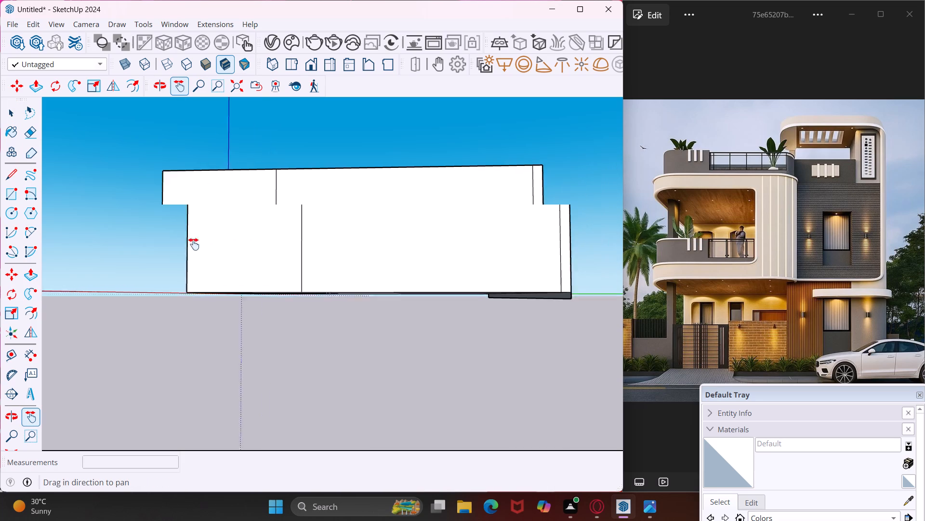
left_click_drag(194, 244, 113, 251)
scroll(239, 302, "up", 1)
middle_click_drag(239, 302, 424, 291)
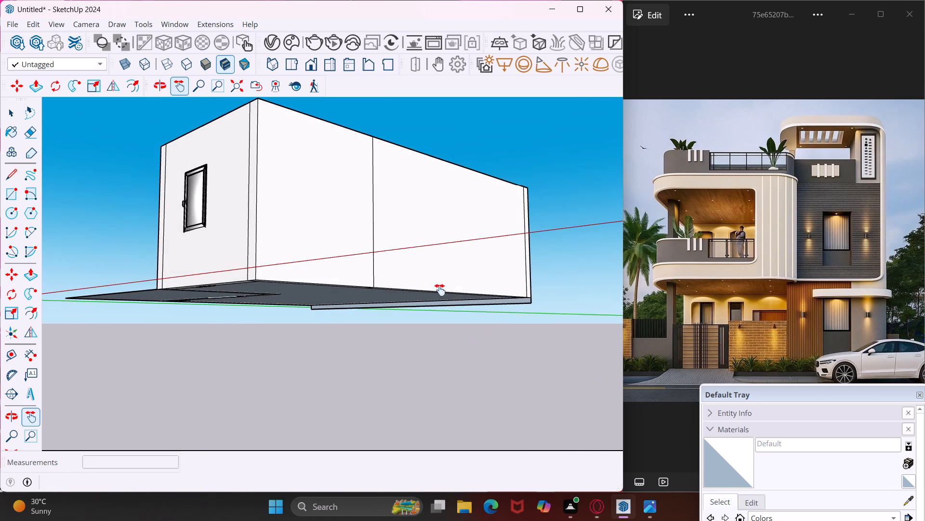
scroll(480, 300, "up", 9)
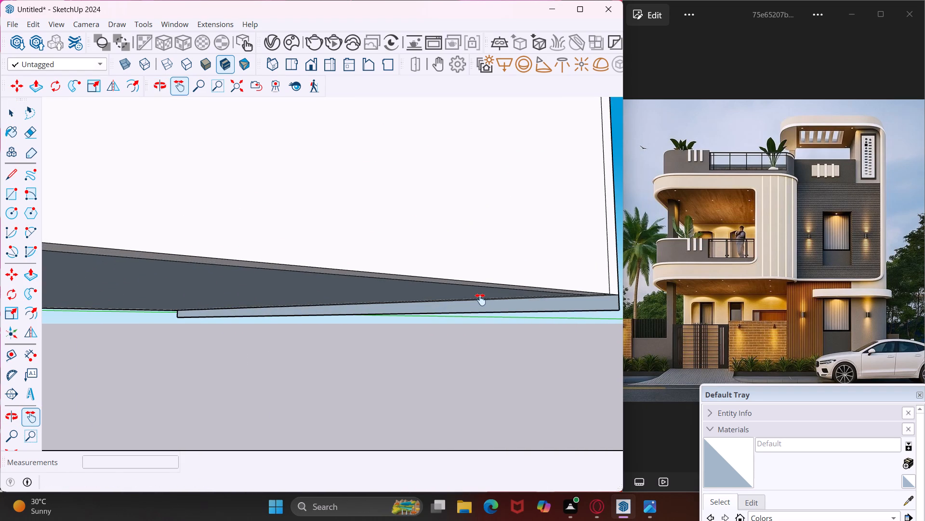
key("Escape")
key("space")
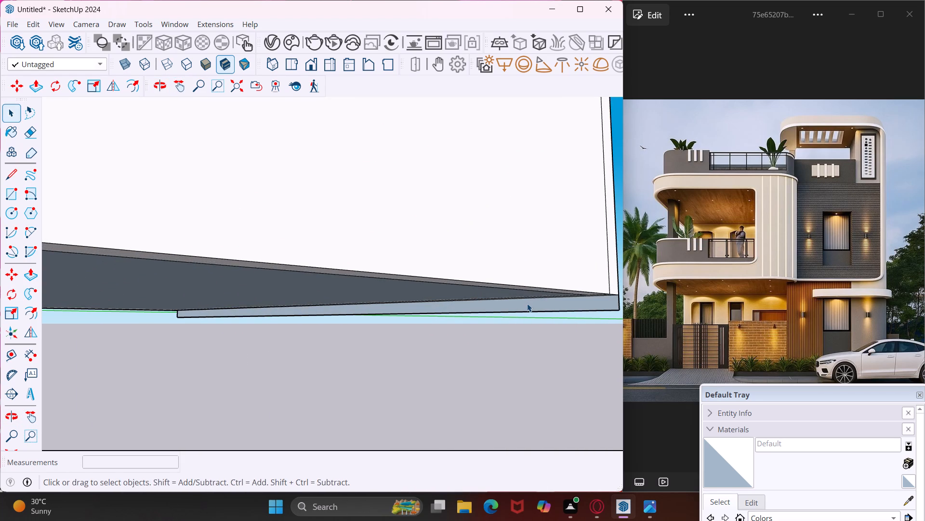
left_click(527, 303)
key("p")
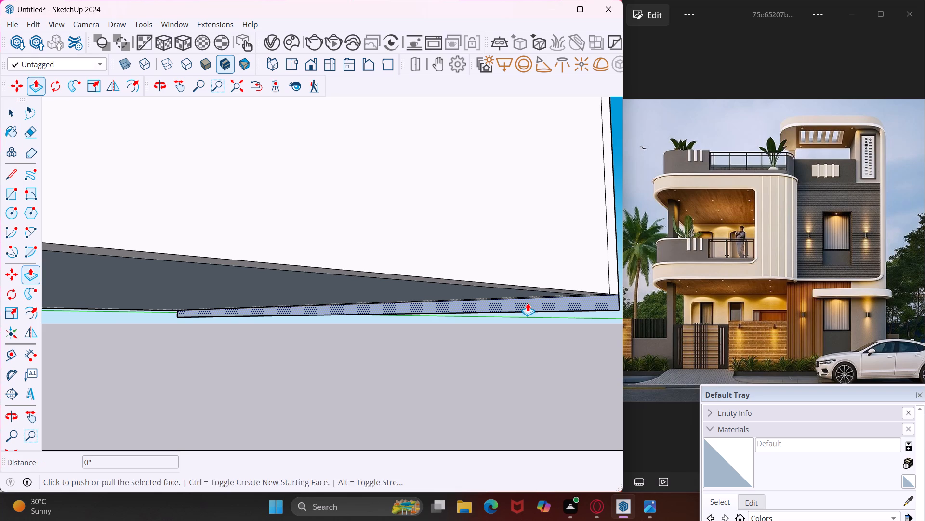
left_click(528, 303)
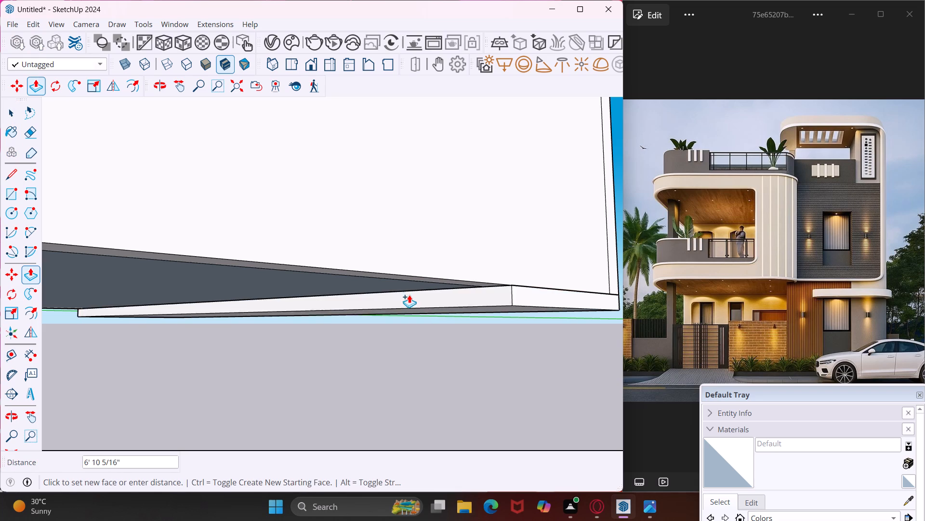
scroll(358, 280, "down", 18)
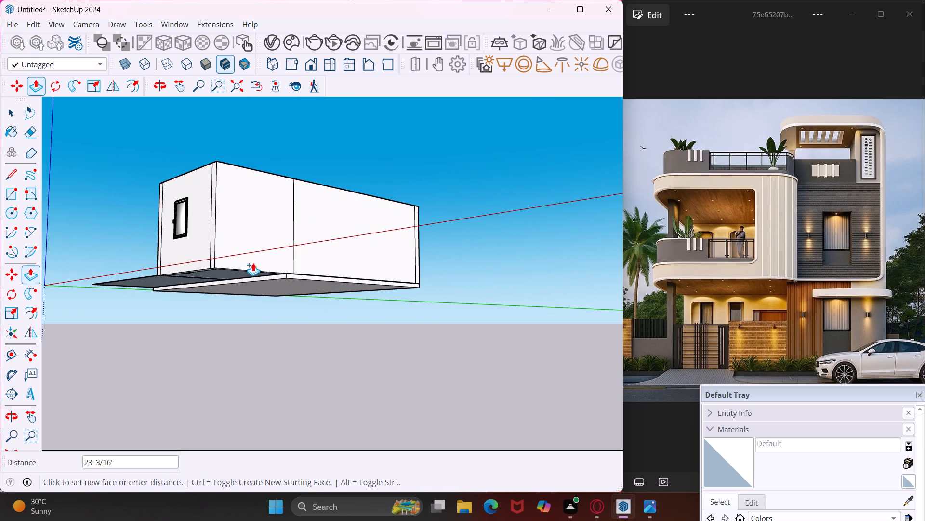
left_click(211, 264)
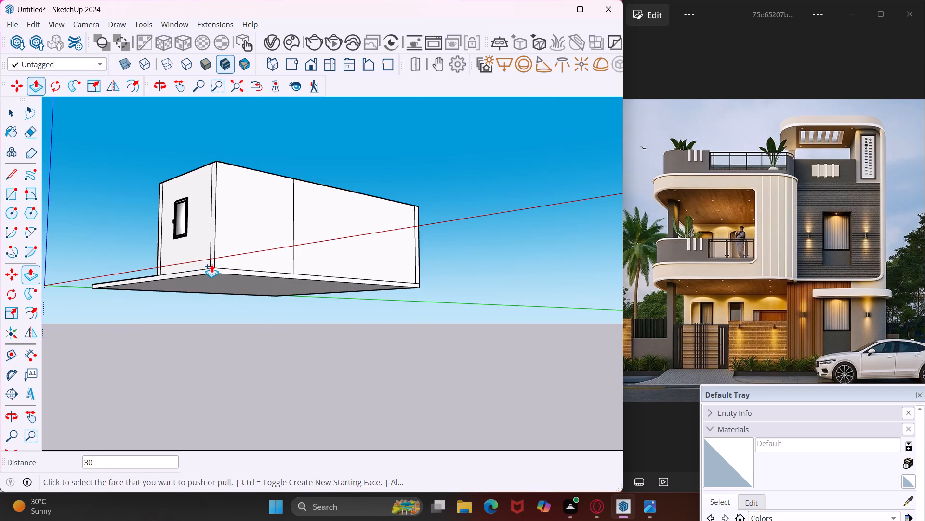
key("Escape")
key("space")
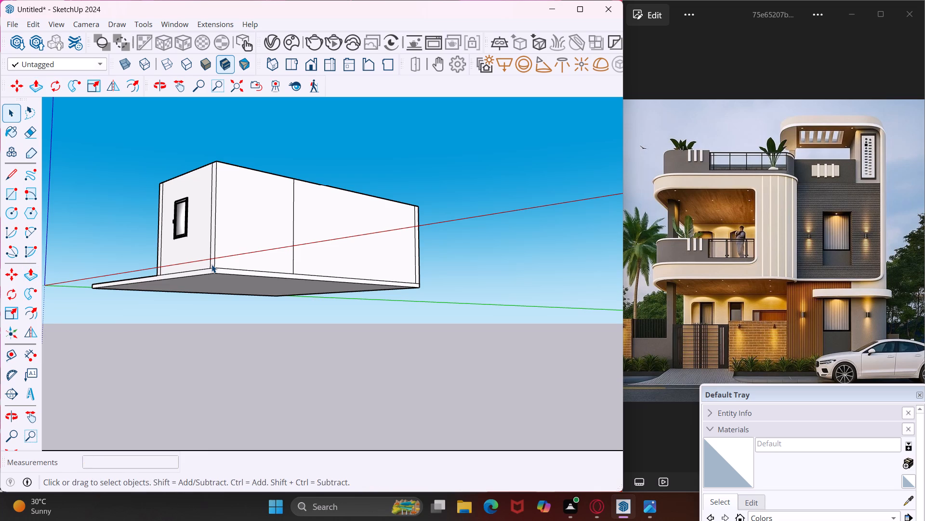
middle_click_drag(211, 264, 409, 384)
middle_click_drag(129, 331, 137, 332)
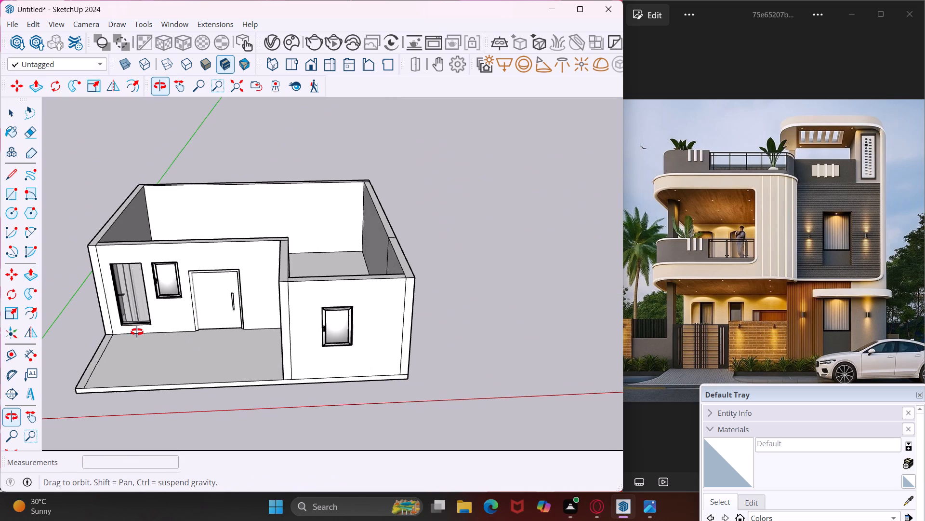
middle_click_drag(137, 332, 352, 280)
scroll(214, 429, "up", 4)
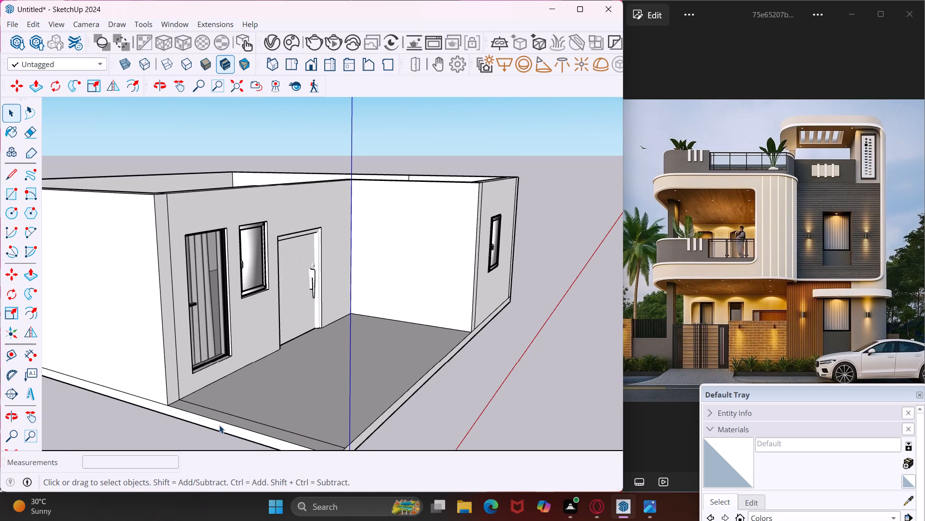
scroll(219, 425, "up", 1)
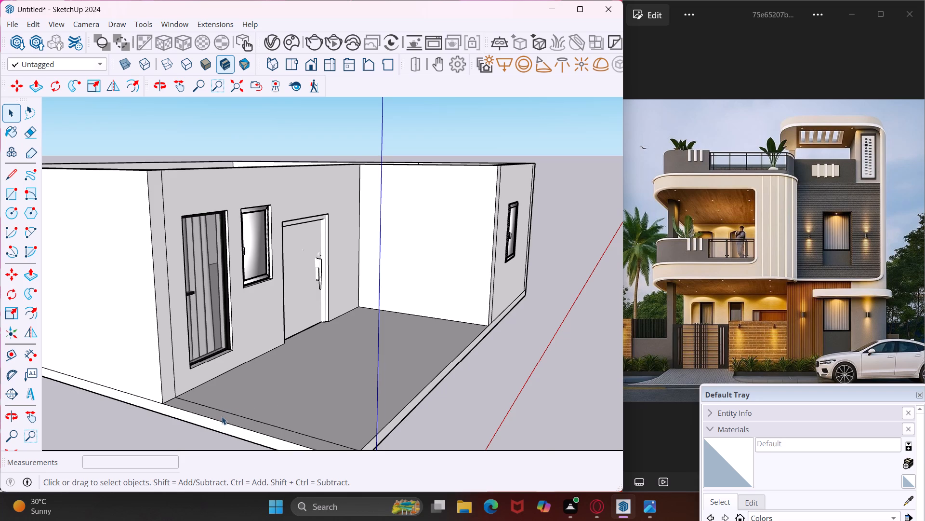
Push/Pull the base slab's side face beside the left wall outward about 7 5/8".
scroll(222, 416, "up", 3)
middle_click_drag(222, 416, 276, 418)
scroll(276, 418, "up", 1)
scroll(276, 415, "down", 4)
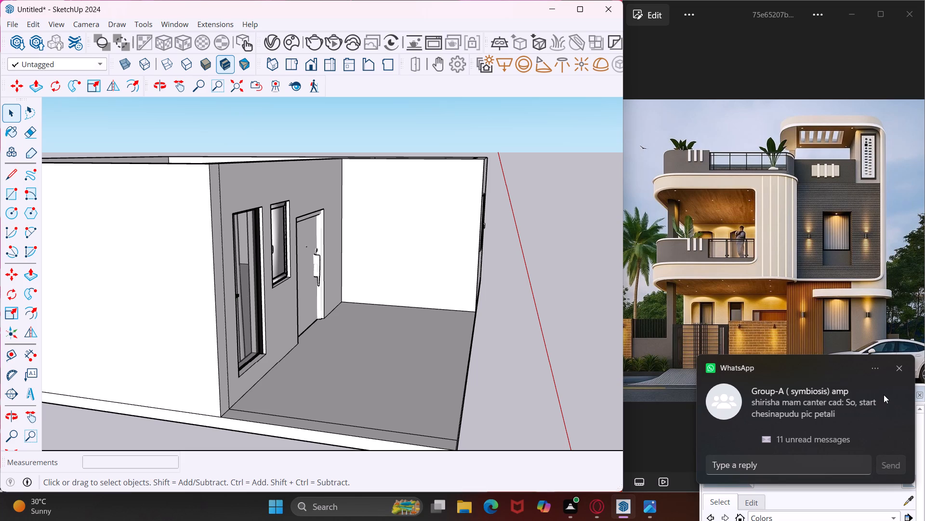
left_click(895, 369)
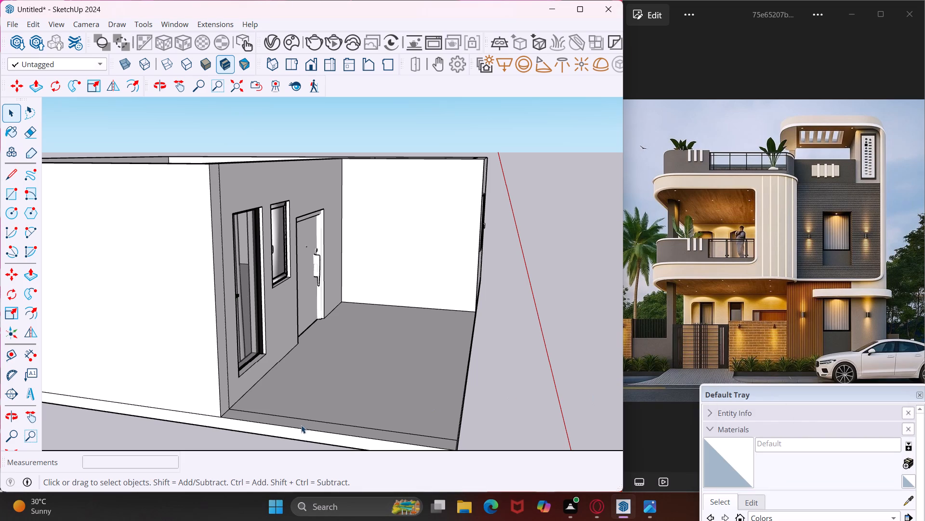
left_click(306, 433)
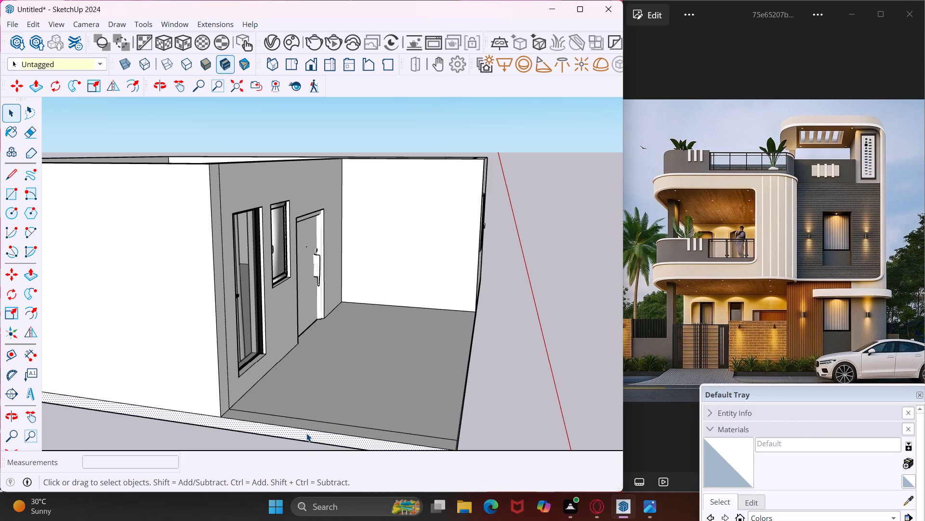
key("p")
left_click(306, 433)
scroll(297, 439, "down", 2)
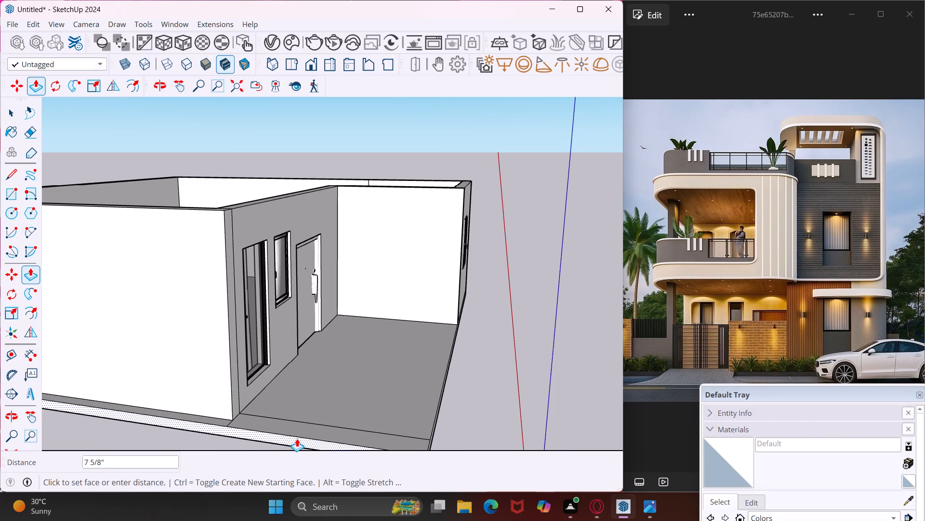
left_click(297, 439)
key("Escape")
key("space")
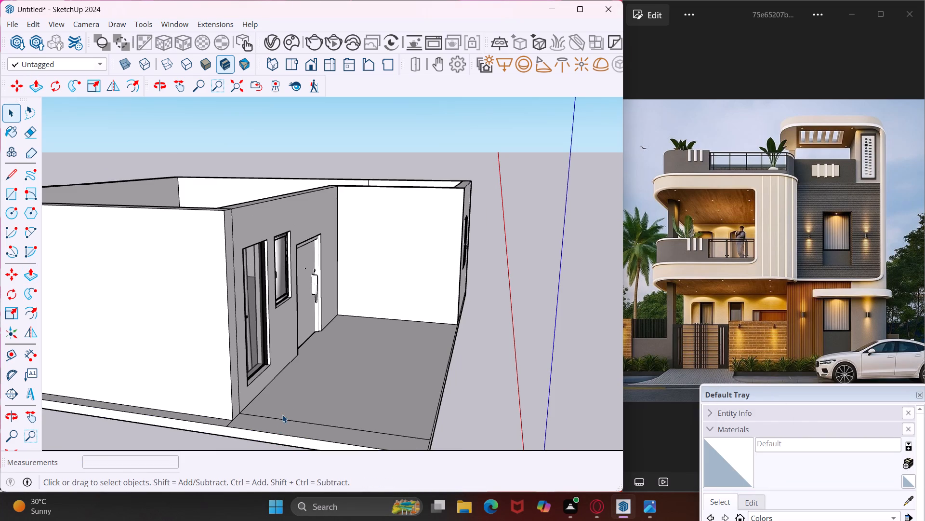
Copy the entire ground floor, including its slab and openings, 10' 6" straight up to form the first floor.
middle_click_drag(289, 405, 118, 397)
scroll(113, 393, "down", 9)
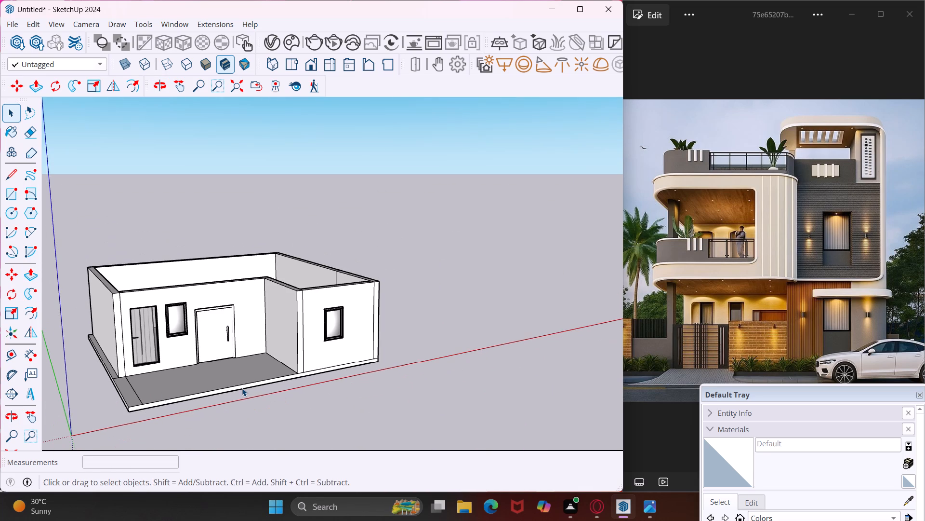
key("Escape")
key("space")
middle_click_drag(304, 350, 146, 417)
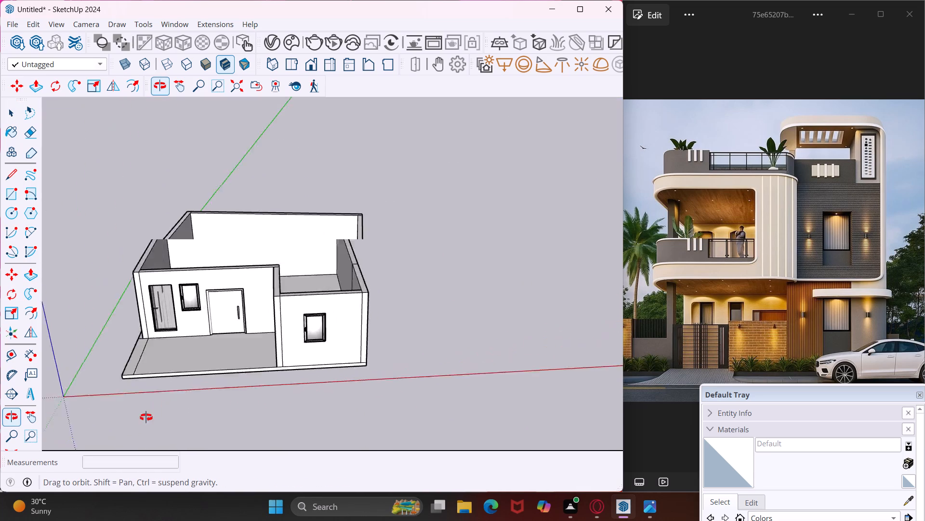
middle_click_drag(146, 417, 145, 418)
middle_click_drag(175, 388, 179, 407)
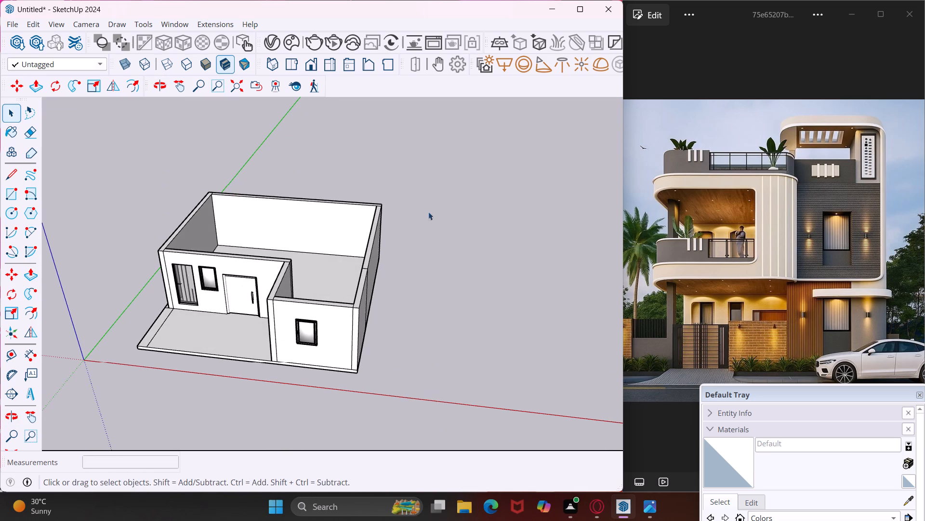
left_click_drag(452, 175, 128, 365)
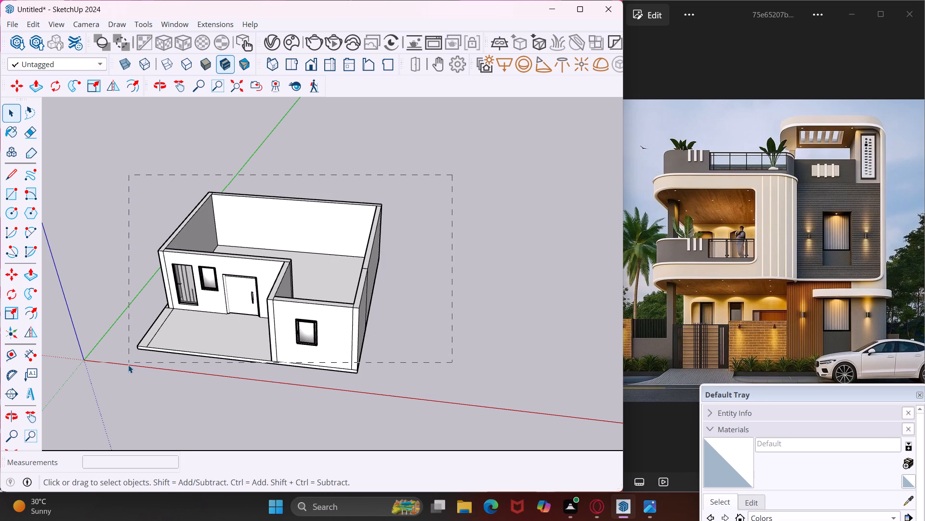
left_click_drag(128, 365, 116, 380)
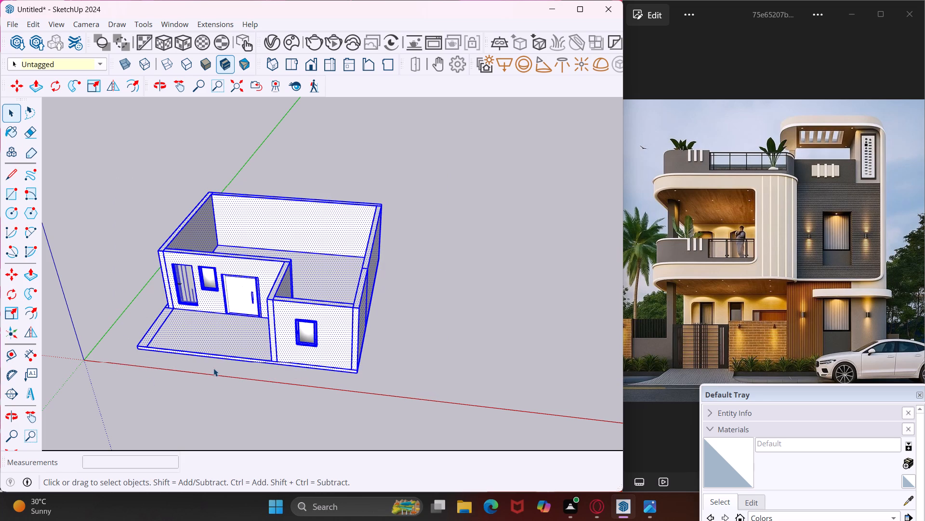
key("m")
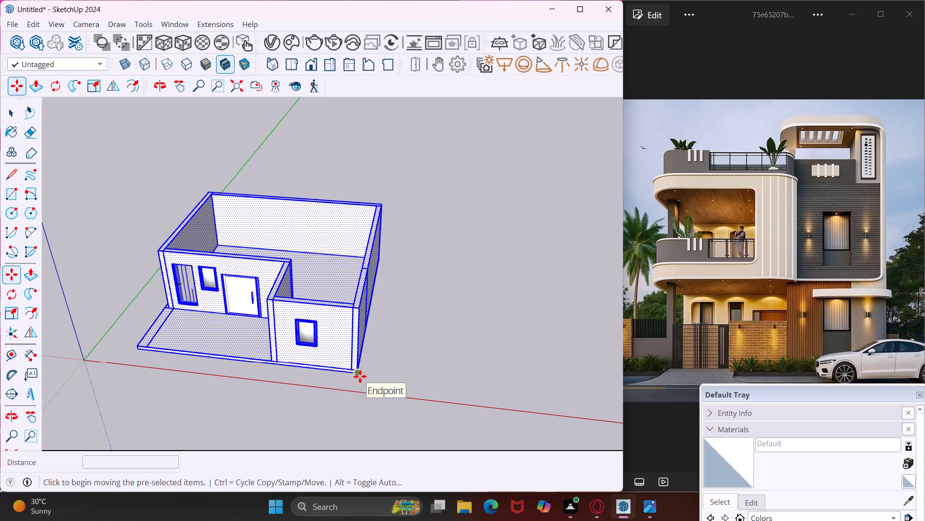
left_click(360, 376)
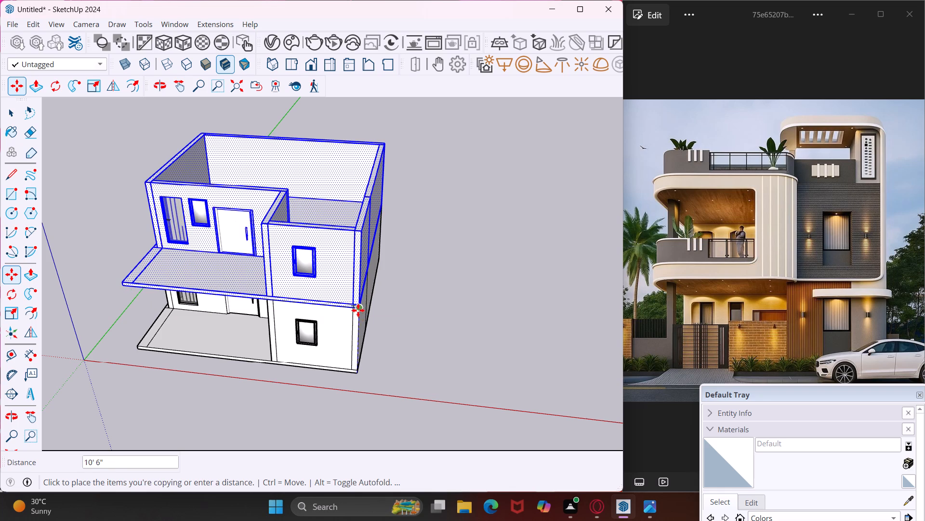
left_click(358, 309)
key("Escape")
key("space")
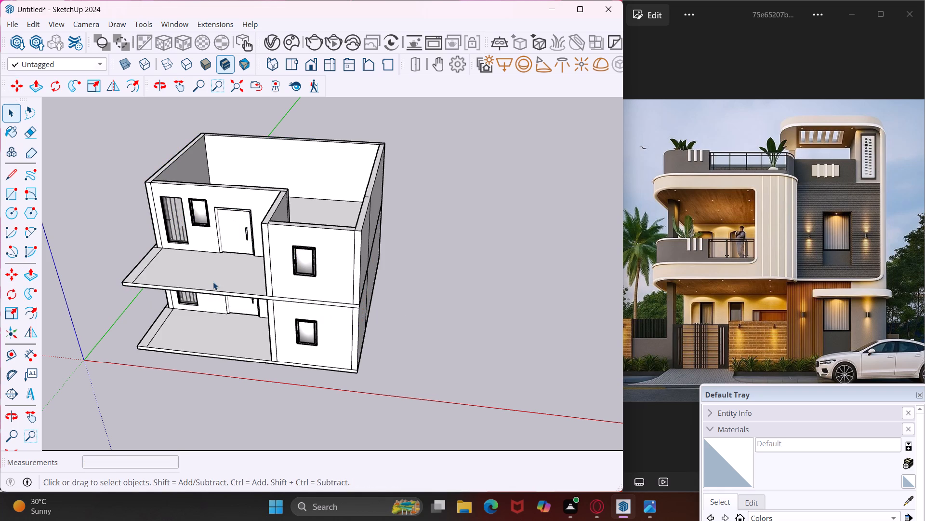
Draw a 6" vertical line across the first-floor slab's front edge at the projecting room's inner corner.
middle_click_drag(213, 279, 301, 308)
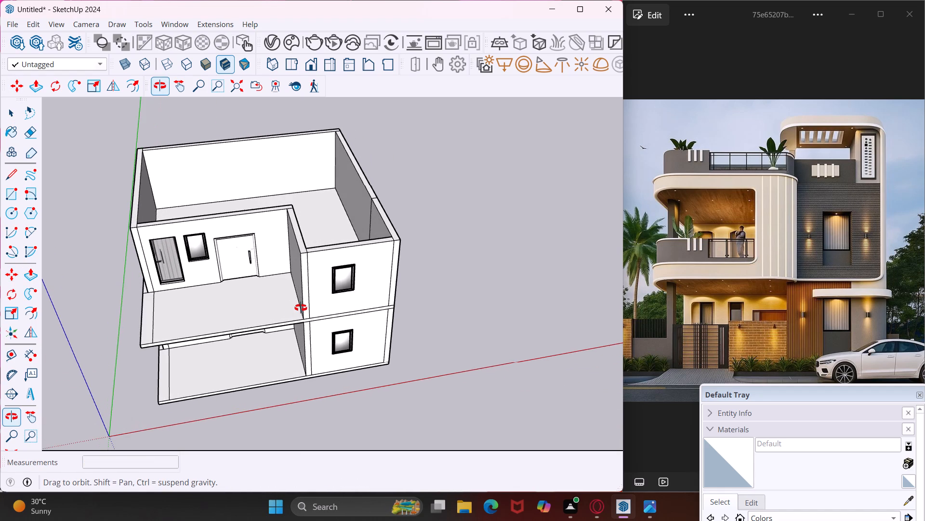
middle_click_drag(301, 308, 238, 314)
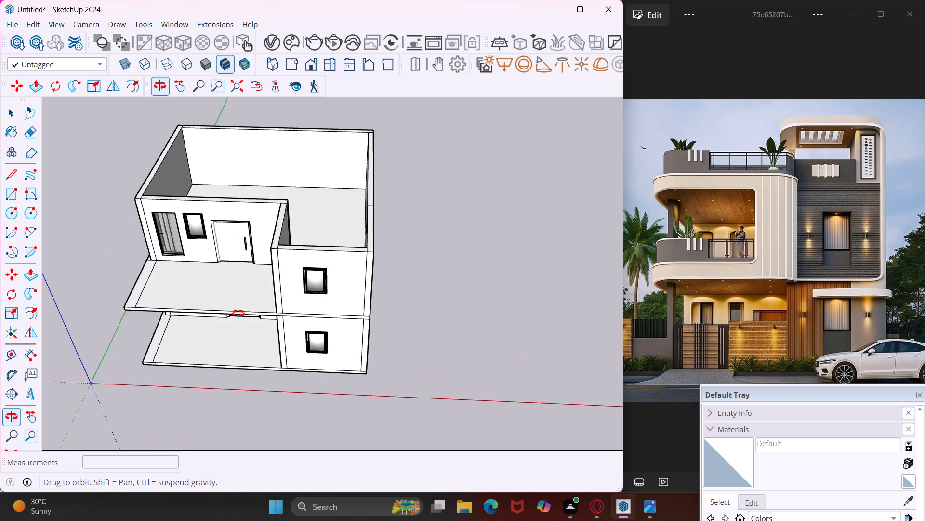
middle_click_drag(238, 314, 92, 311)
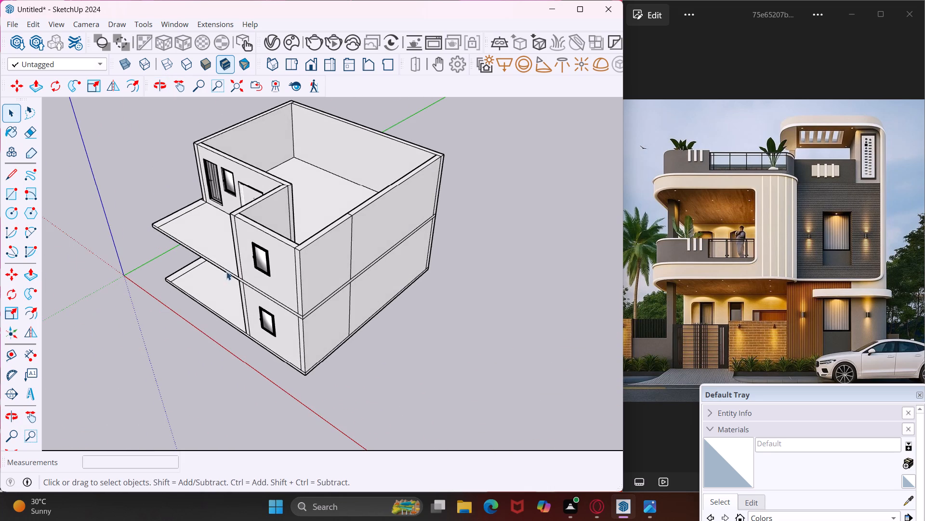
scroll(267, 246, "up", 3)
middle_click_drag(268, 245, 265, 245)
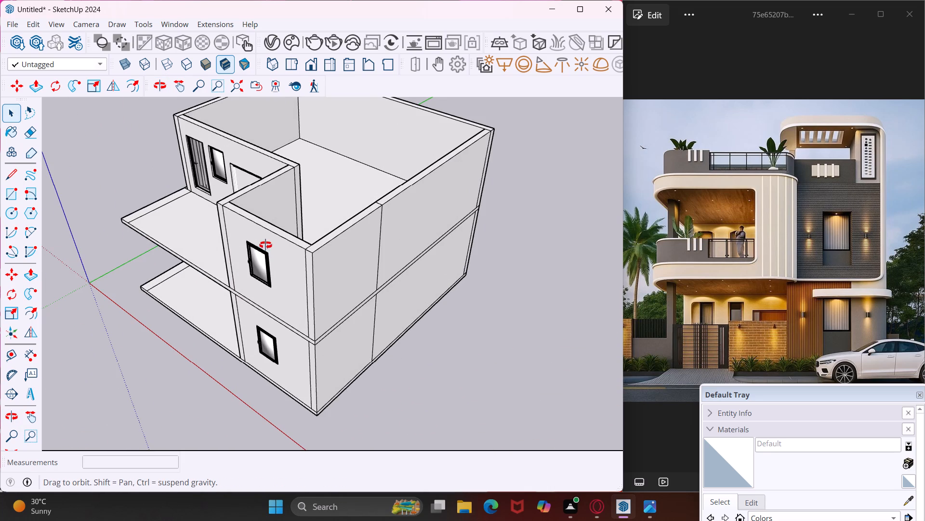
middle_click_drag(265, 245, 447, 199)
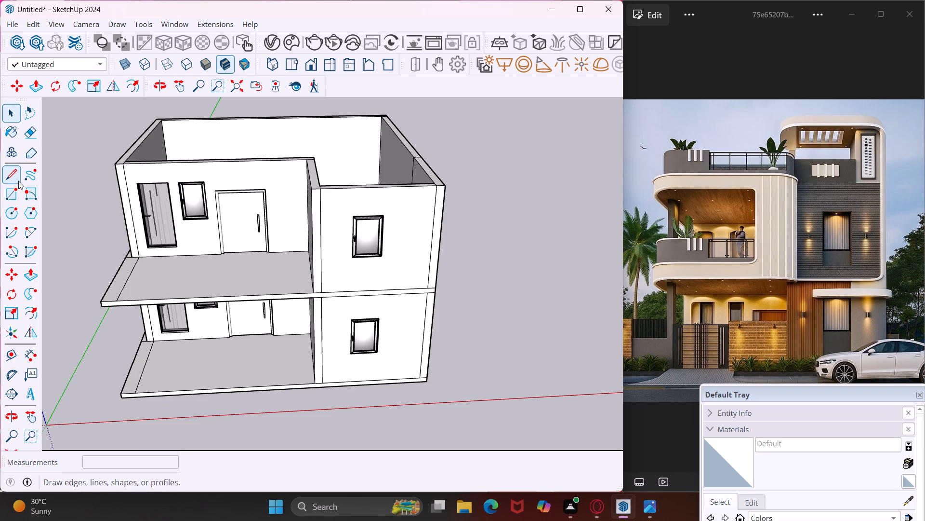
left_click(18, 181)
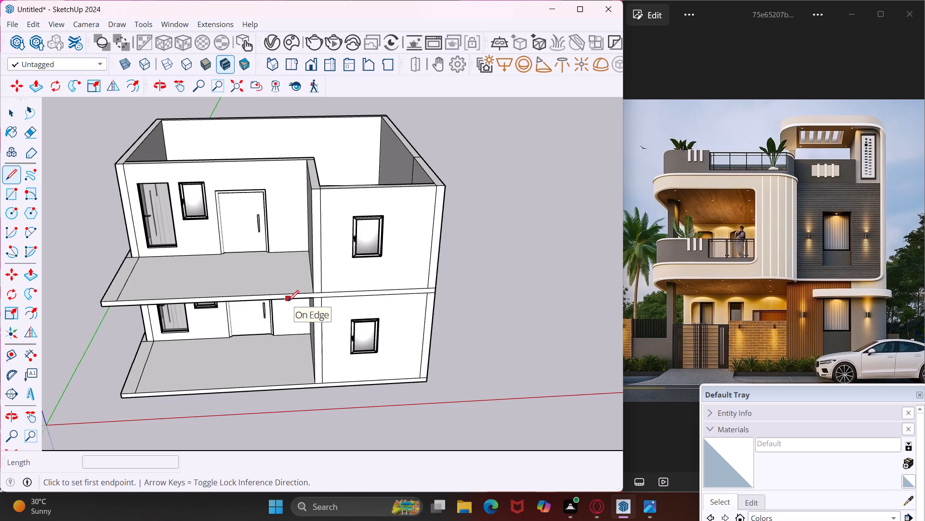
scroll(313, 294, "up", 9)
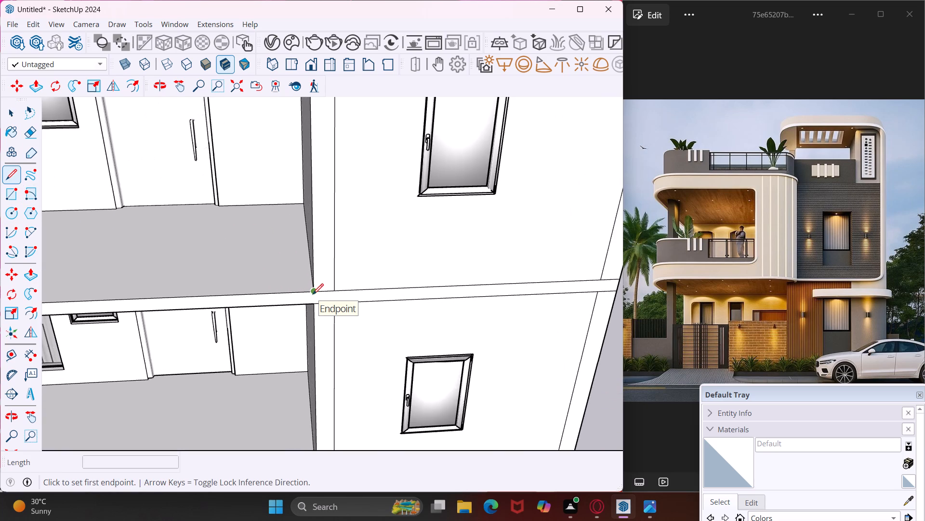
scroll(313, 294, "up", 4)
left_click(315, 289)
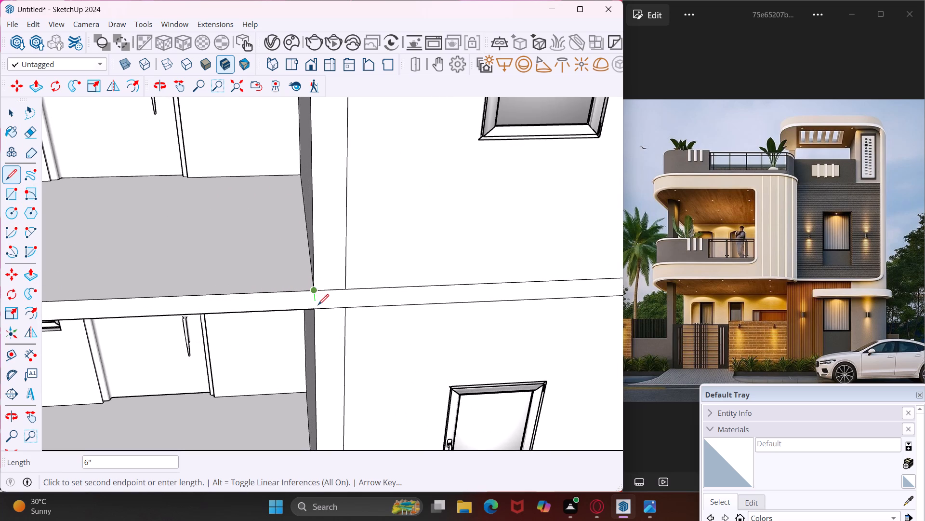
left_click(317, 310)
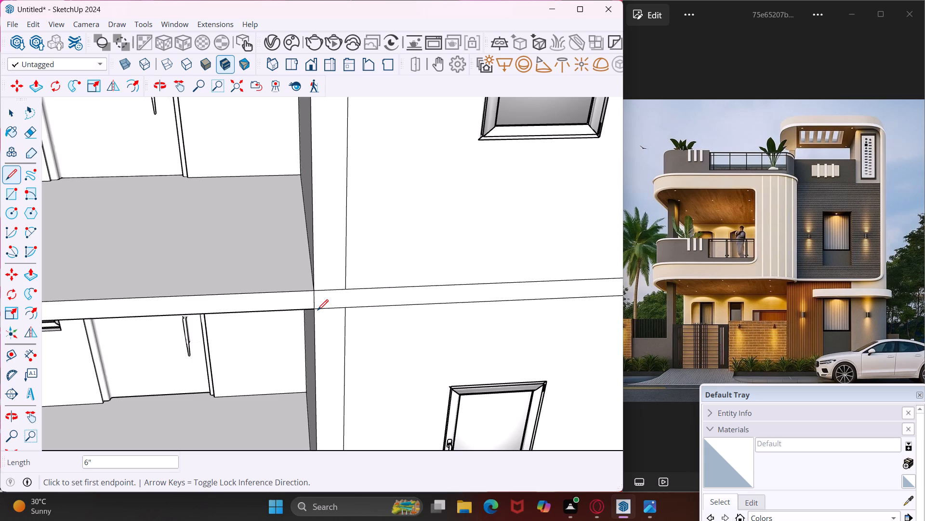
key("Escape")
key("space")
Push/Pull the first-floor slab's front face along the balcony outward about 3 9/16".
scroll(273, 300, "down", 10)
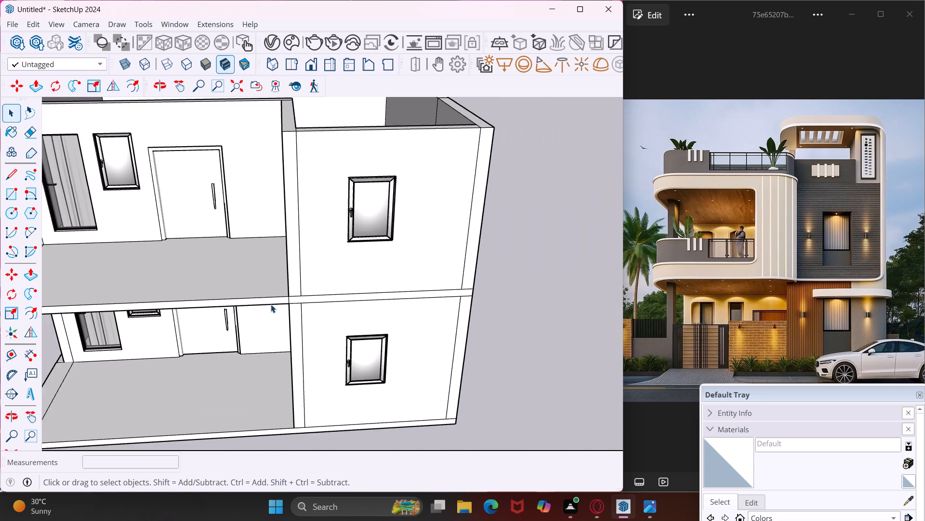
scroll(263, 304, "down", 2)
scroll(238, 305, "up", 4)
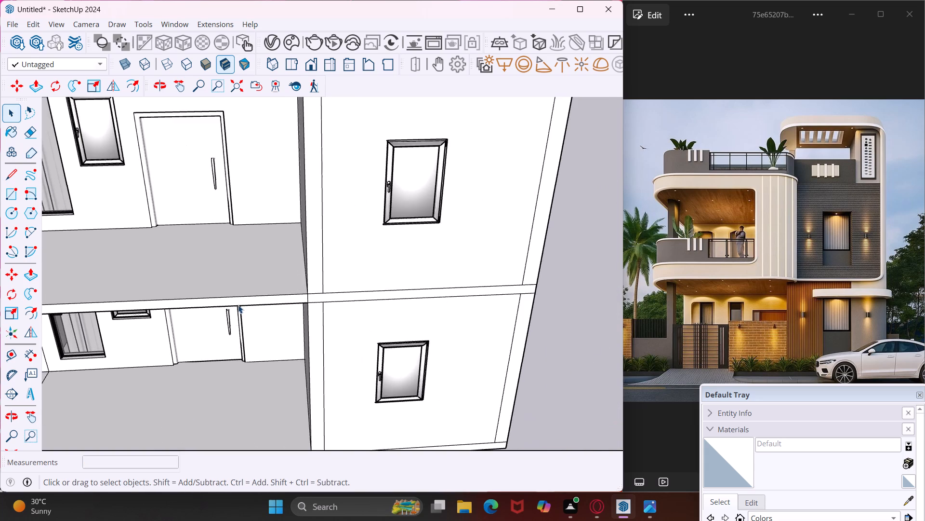
scroll(238, 304, "up", 3)
left_click(238, 298)
key("p")
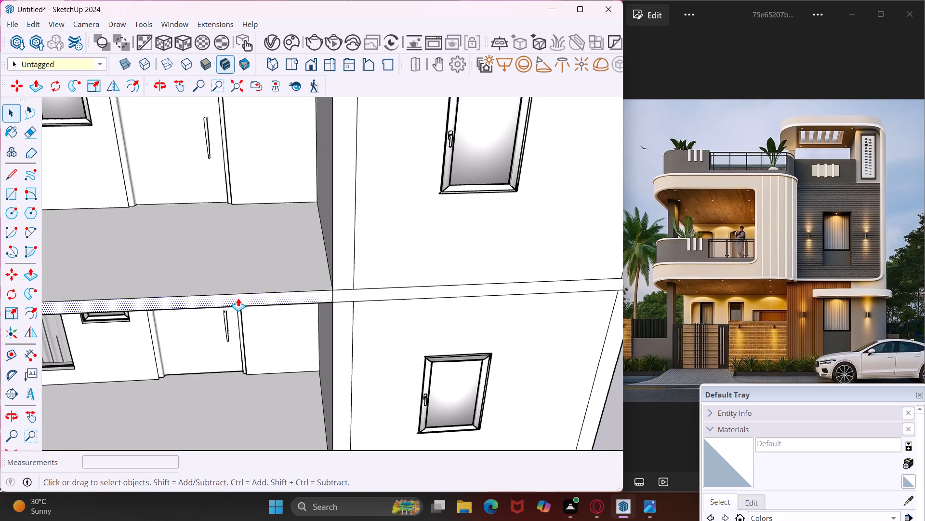
left_click(238, 298)
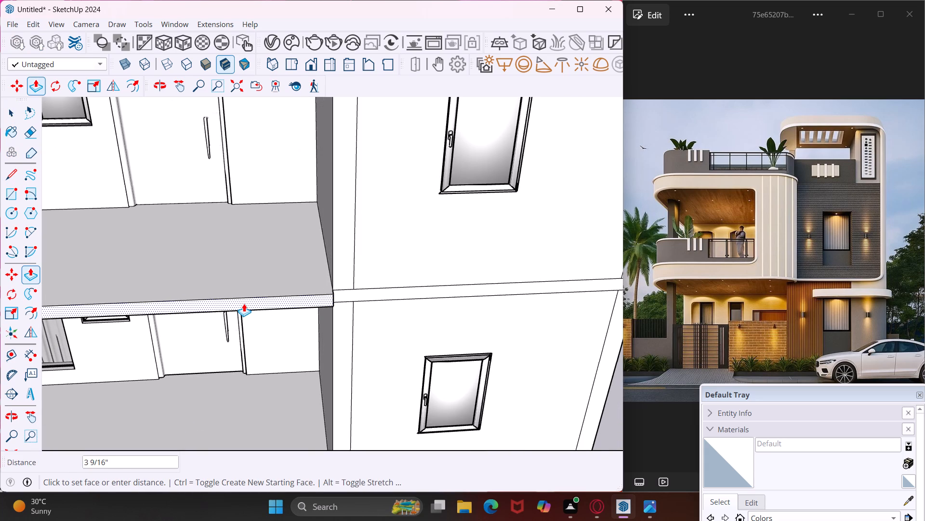
left_click(244, 303)
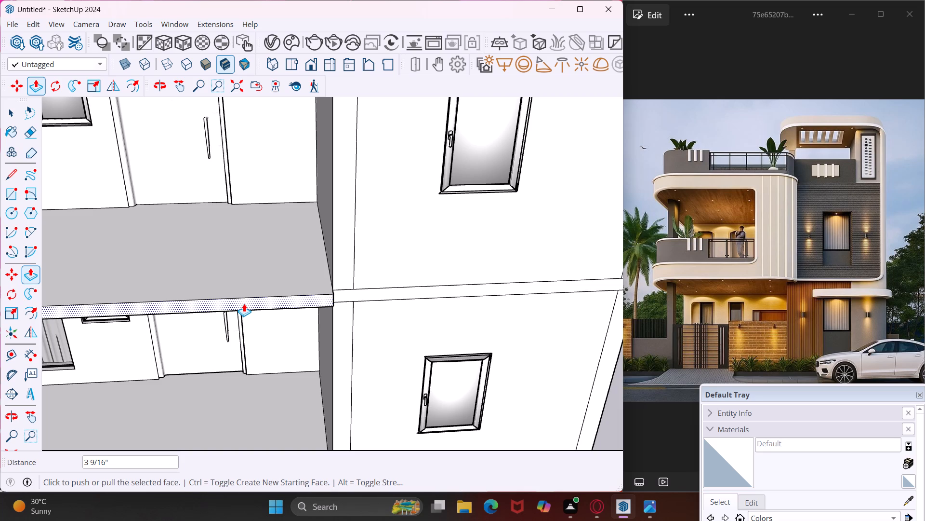
scroll(242, 306, "down", 9)
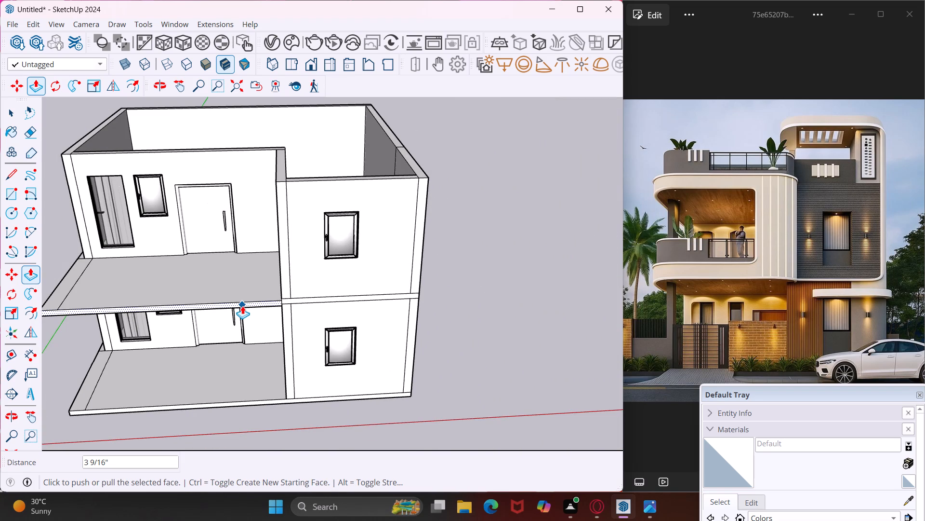
middle_click_drag(242, 306, 130, 326)
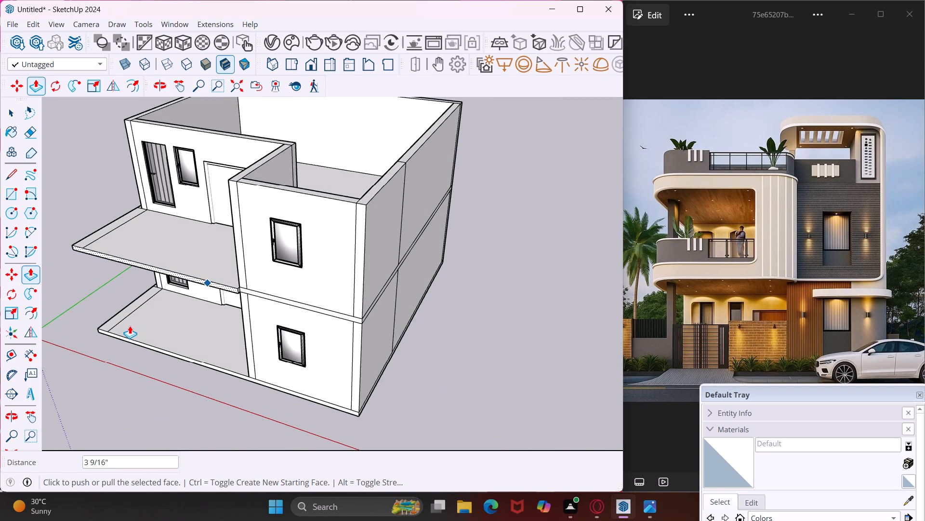
key("Escape")
key("space")
Draw an upright 30' by 6" rectangle along the outer top edge of the first floor's rear wall.
middle_click_drag(374, 193, 487, 254)
scroll(427, 234, "down", 5)
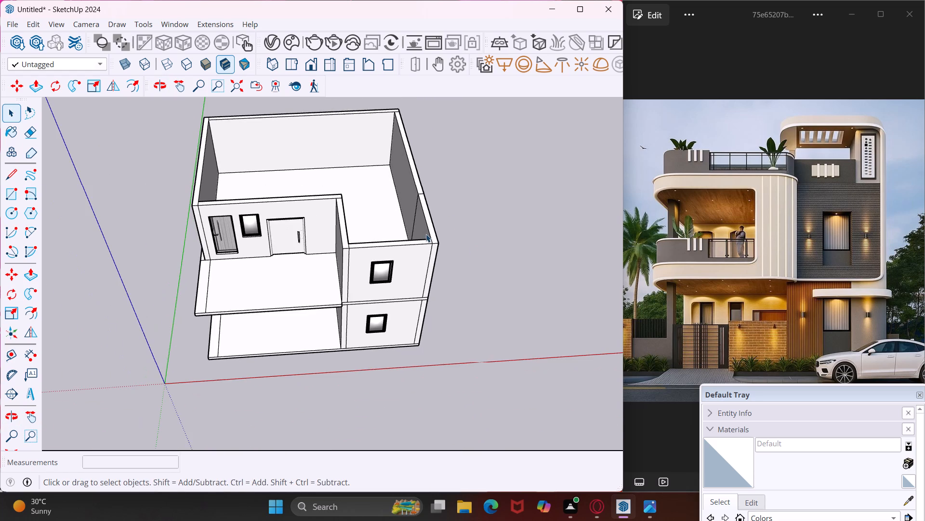
left_click(171, 82)
left_click_drag(269, 136, 261, 190)
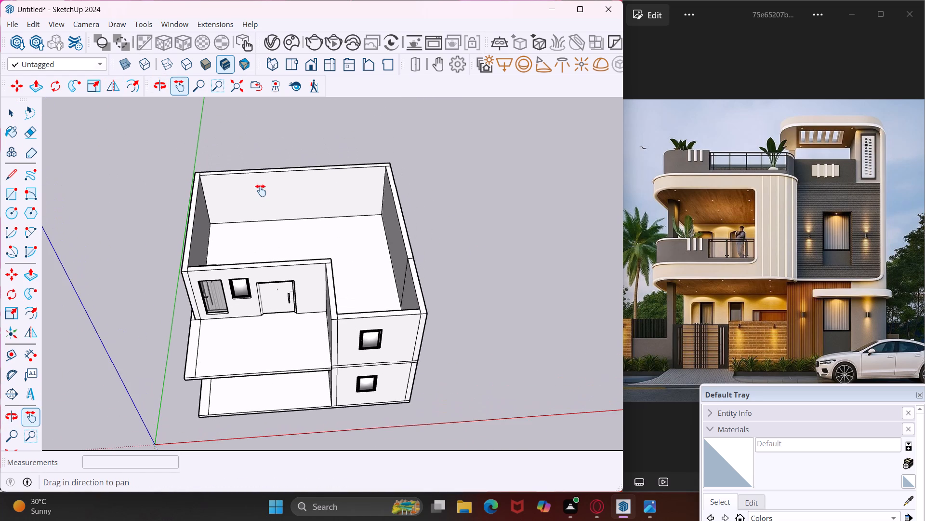
middle_click_drag(261, 191, 269, 268)
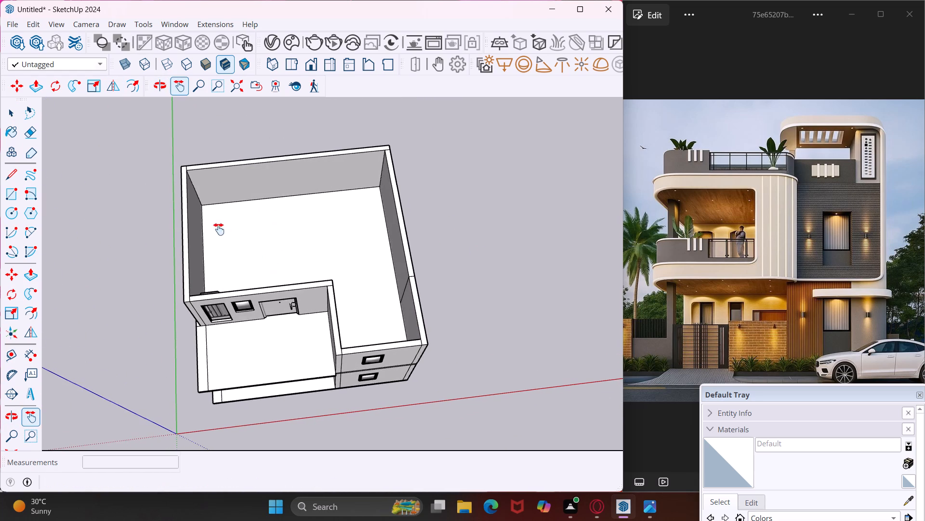
middle_click_drag(202, 196, 422, 130)
left_click(36, 189)
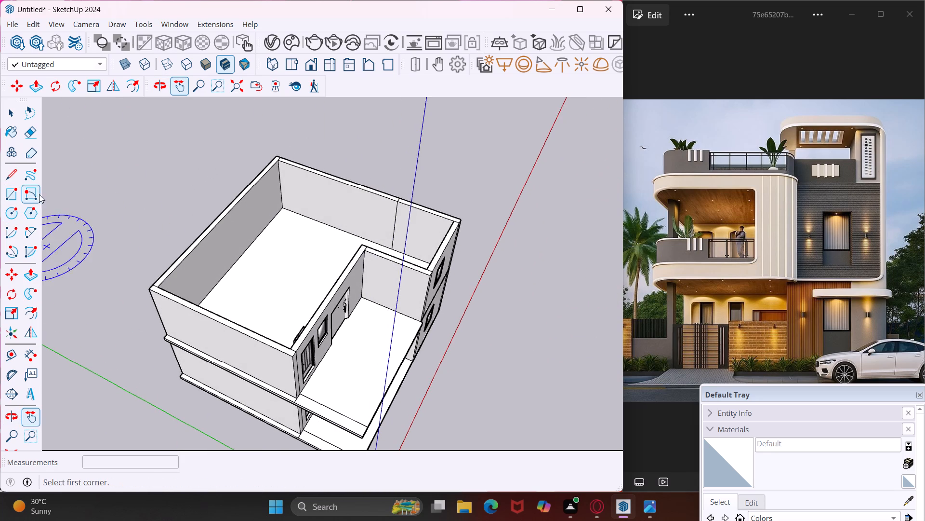
scroll(147, 289, "up", 3)
left_click(147, 289)
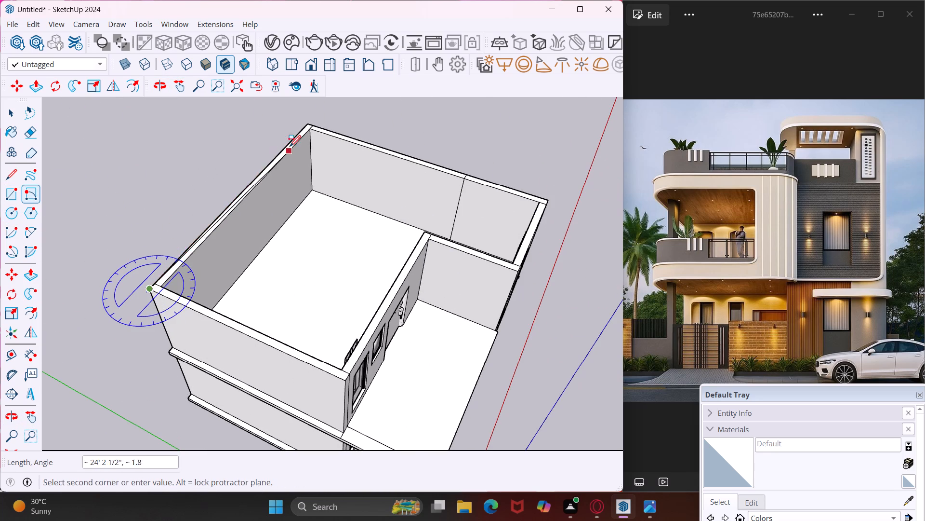
left_click(305, 122)
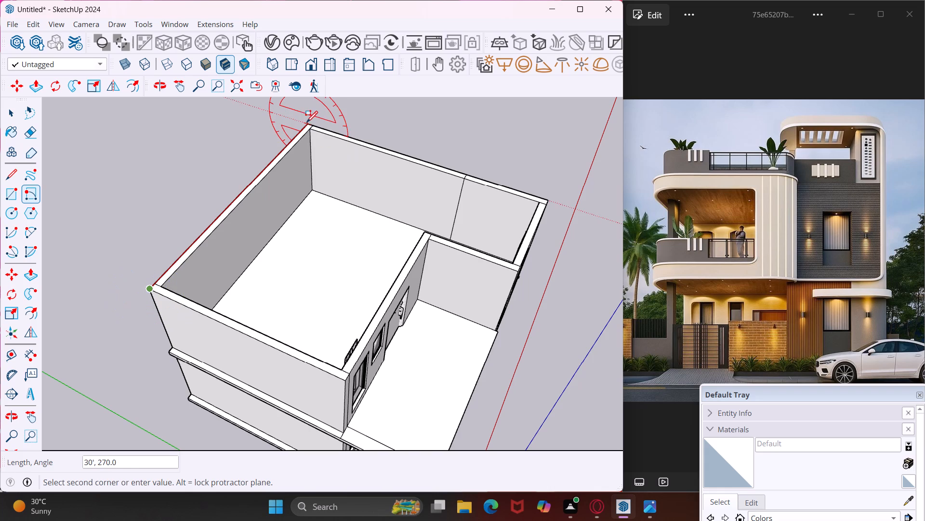
middle_click_drag(306, 125, 63, 199)
scroll(73, 200, "down", 5)
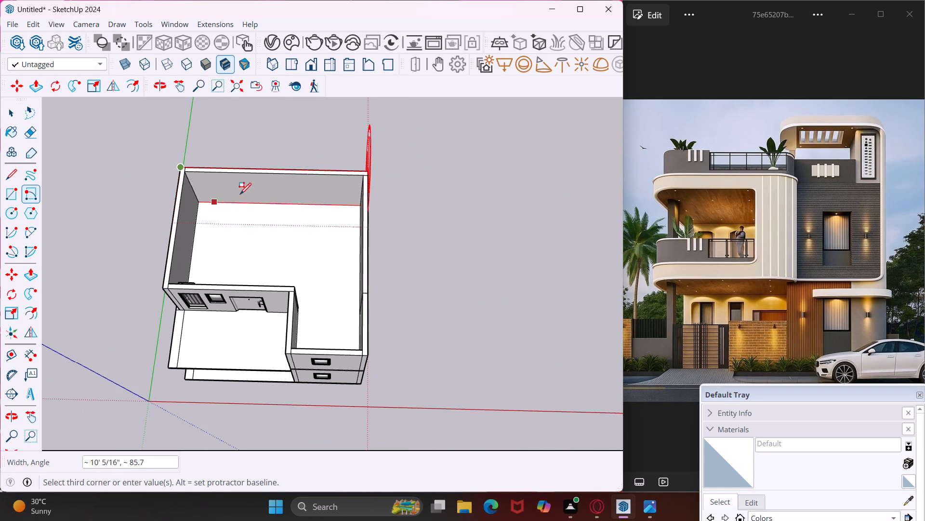
middle_click_drag(344, 167, 101, 163)
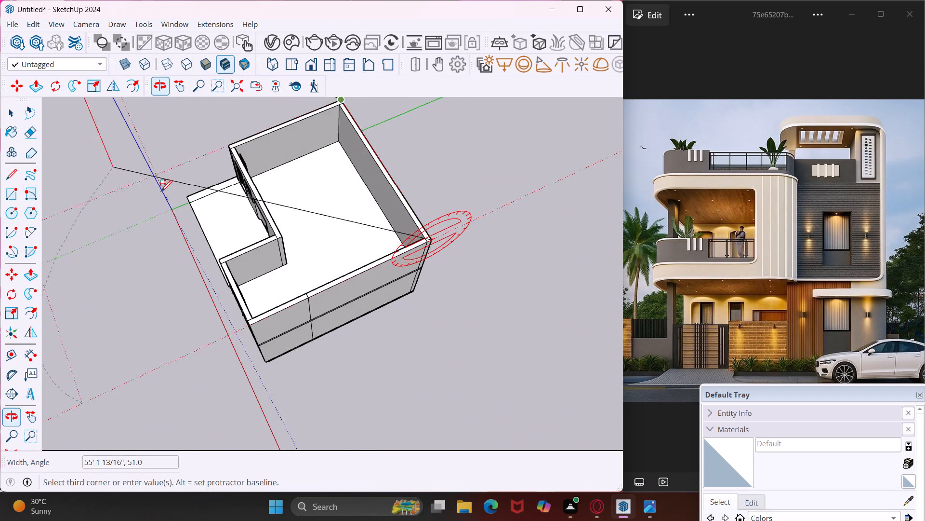
scroll(431, 228, "up", 4)
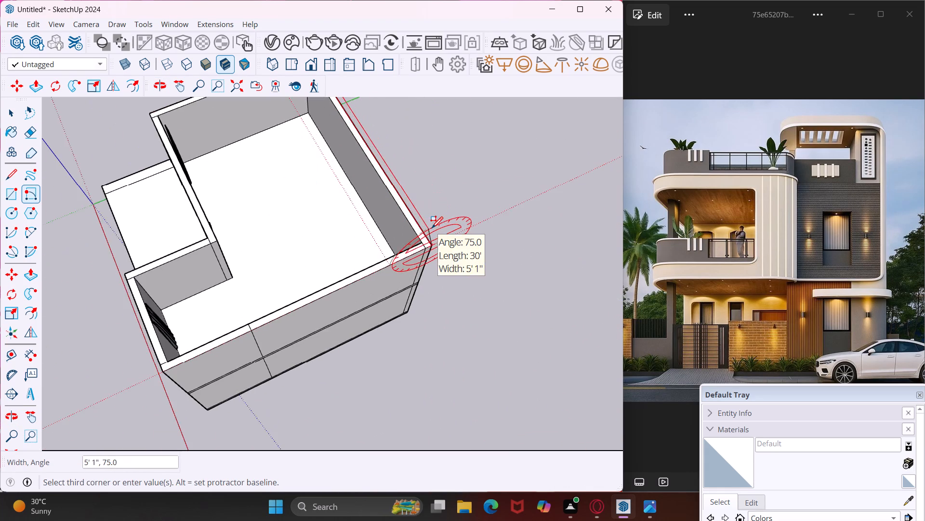
scroll(431, 228, "up", 6)
middle_click_drag(431, 228, 409, 181)
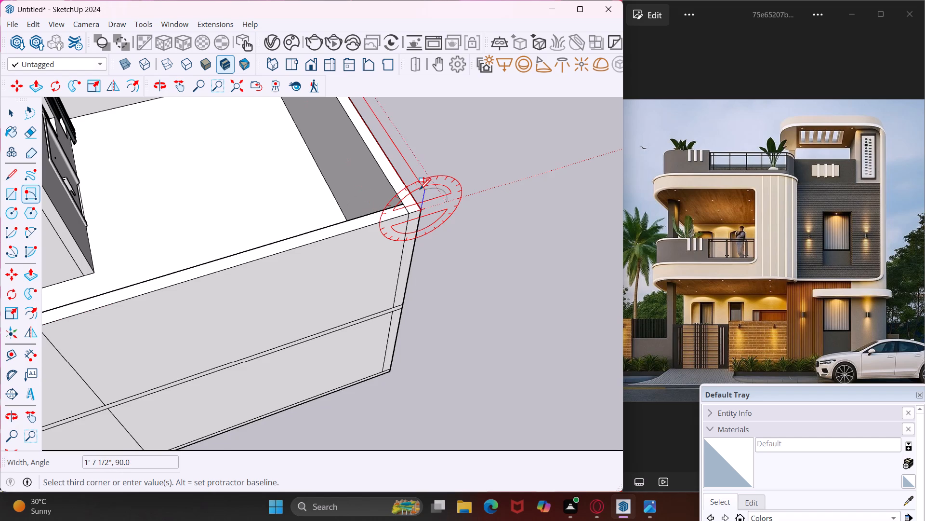
scroll(419, 189, "up", 1)
type("6\"")
key("Return")
key("Escape")
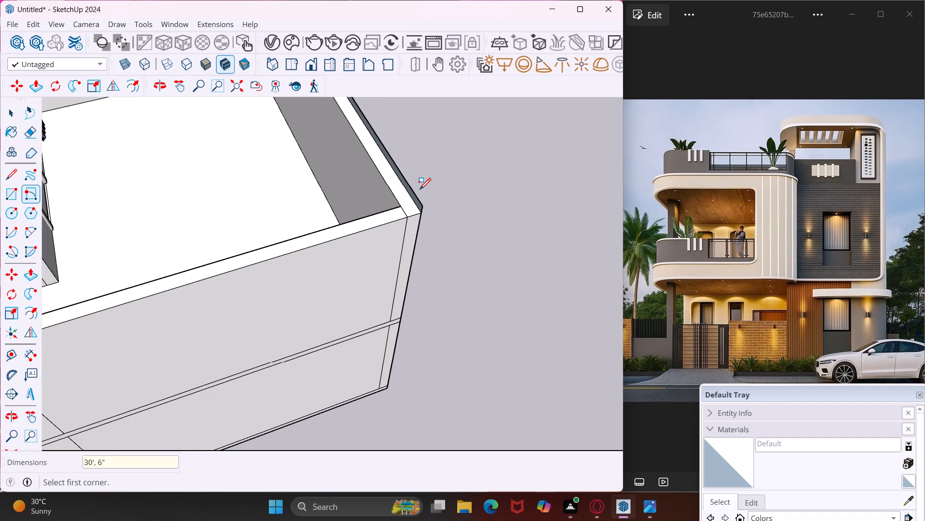
key("space")
Push/Pull the upright rectangle 30' forward over the first-floor walls to form the top slab.
scroll(418, 200, "up", 6)
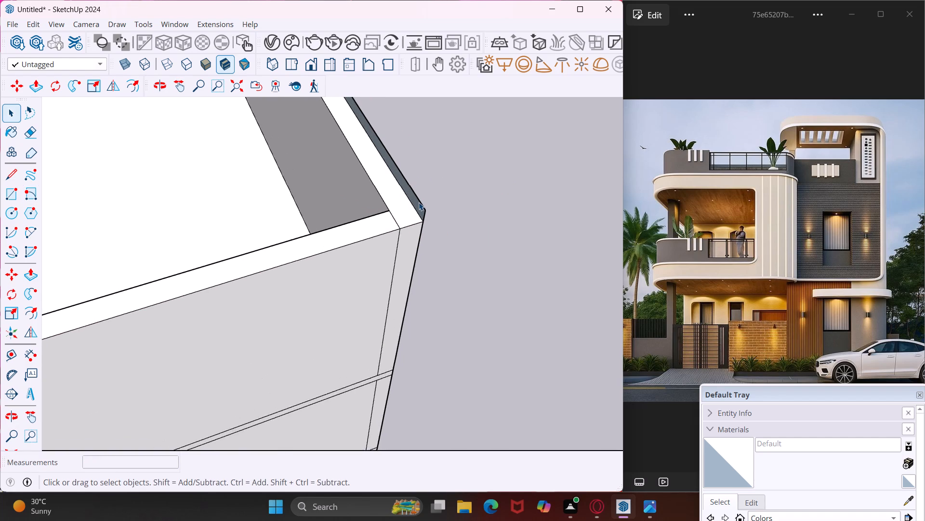
scroll(419, 202, "up", 2)
left_click(418, 205)
key("p")
left_click(418, 205)
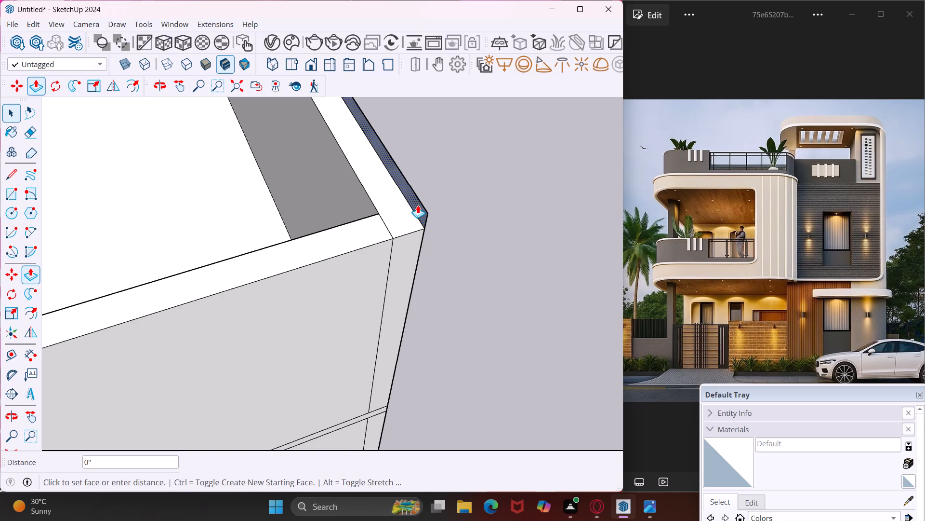
scroll(348, 214, "down", 15)
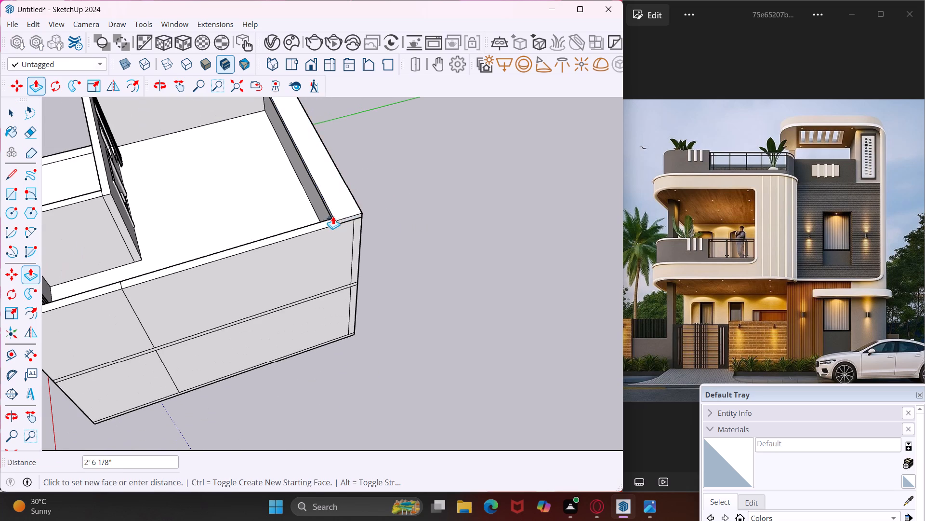
scroll(291, 232, "down", 10)
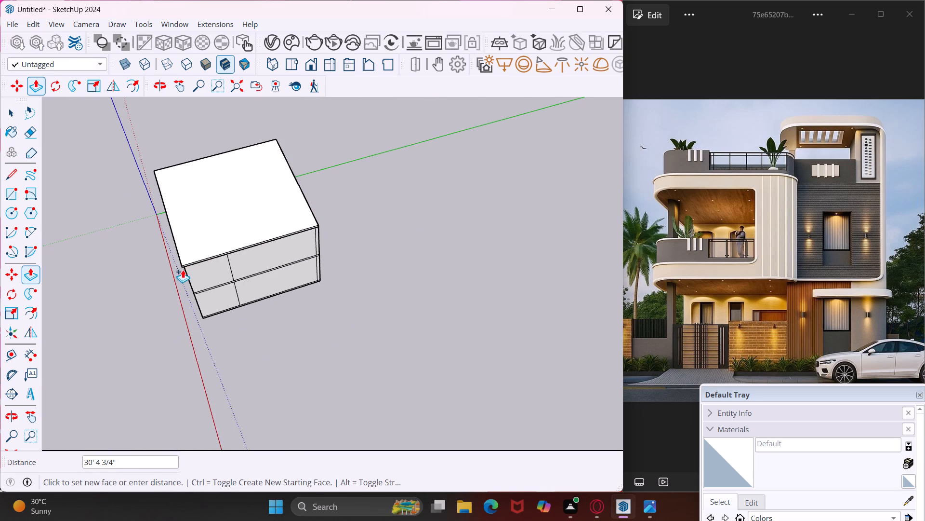
left_click(185, 280)
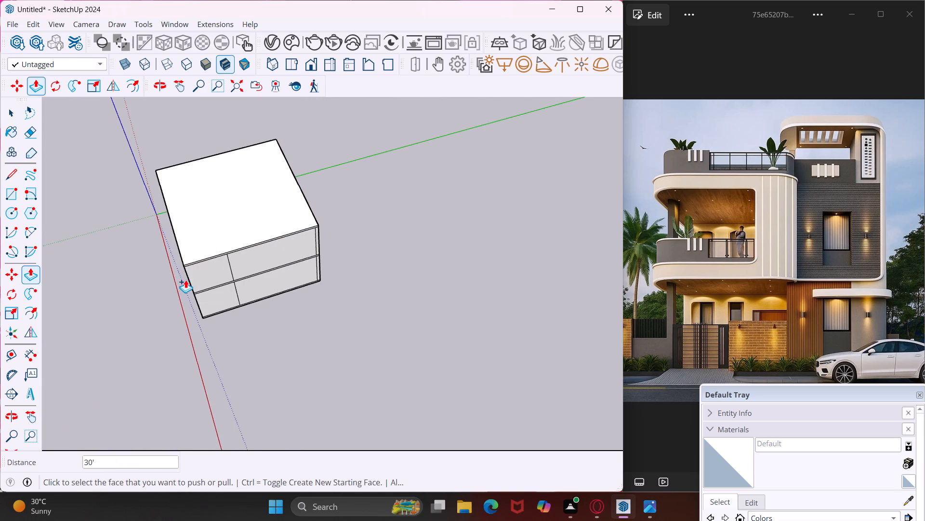
middle_click_drag(190, 280, 458, 204)
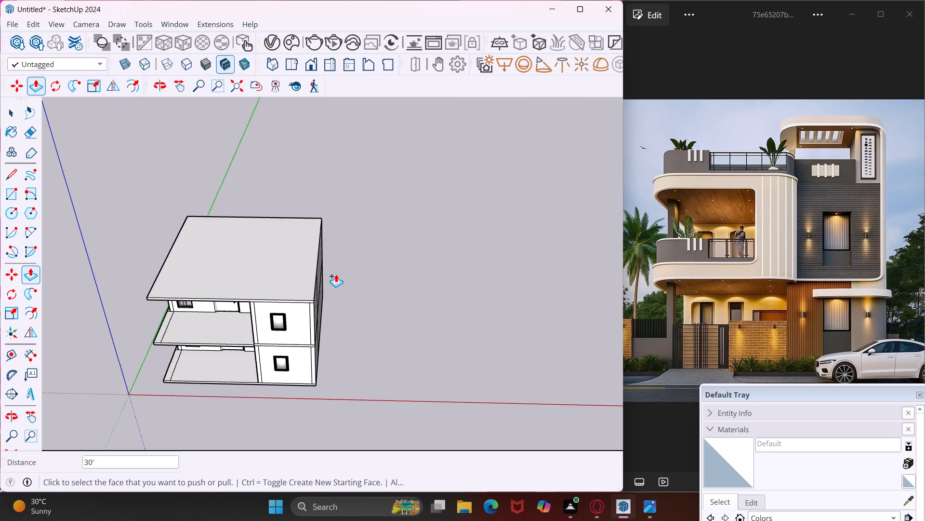
key("Escape")
key("space")
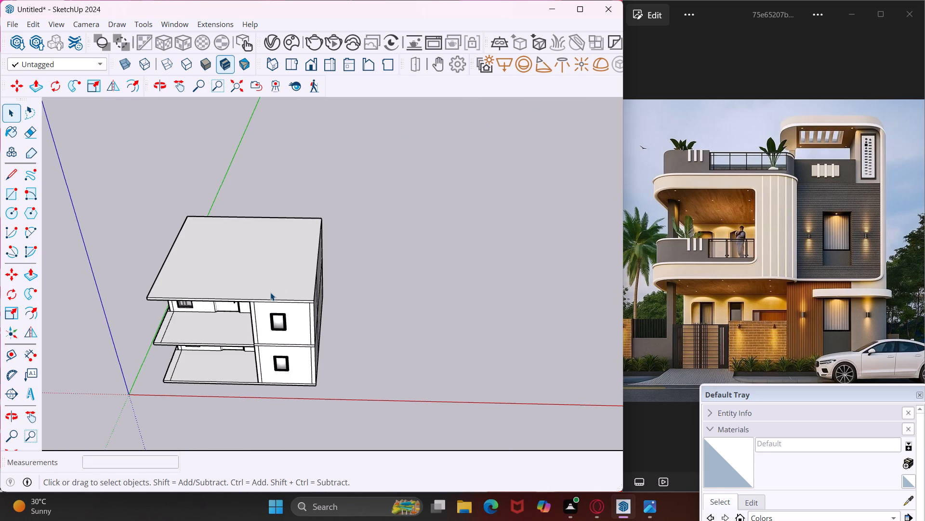
Draw a 6" vertical line across the top slab's front edge at the projecting room's inner corner.
scroll(275, 288, "up", 4)
middle_click_drag(277, 290, 318, 238)
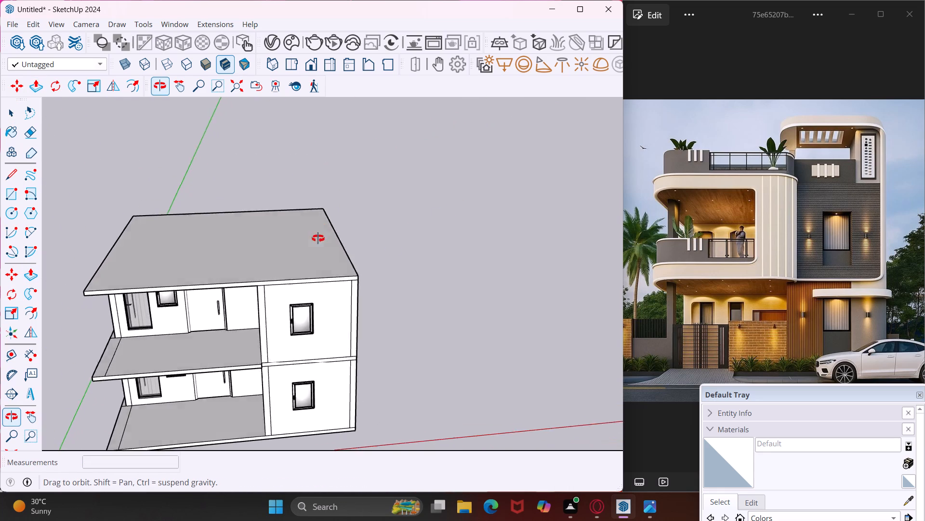
middle_click_drag(318, 238, 348, 158)
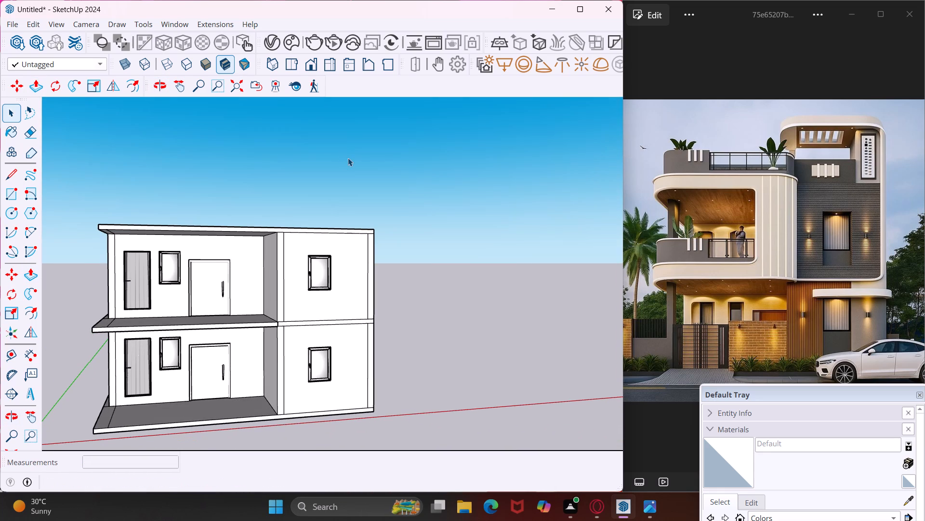
left_click(15, 180)
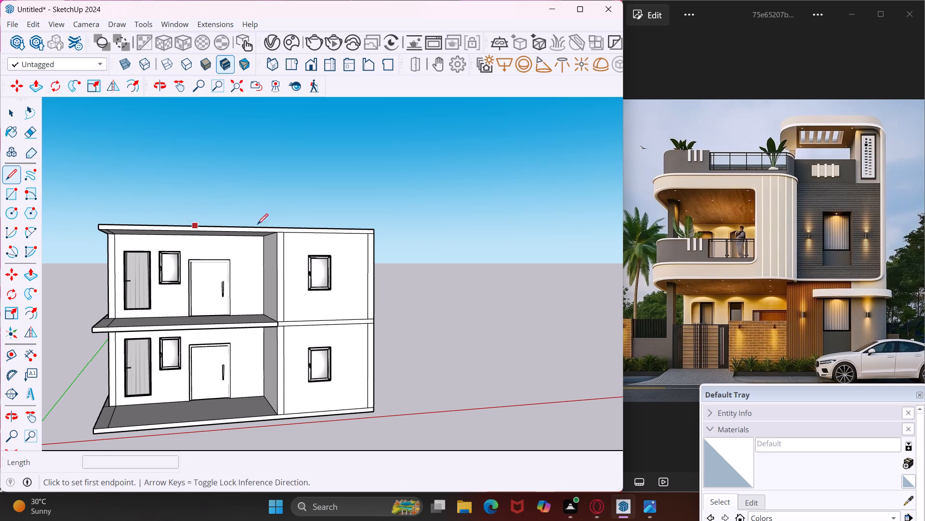
scroll(280, 233, "up", 6)
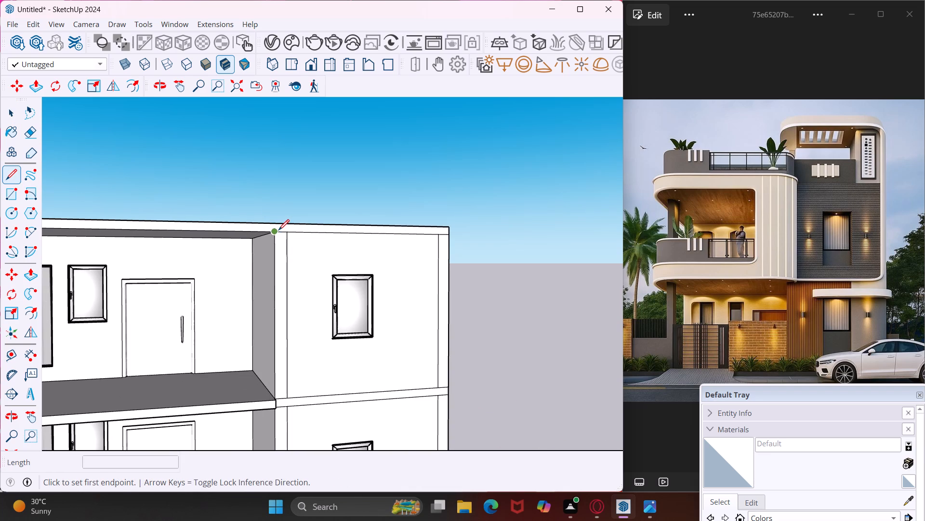
left_click(276, 230)
left_click(276, 222)
key("Escape")
key("space")
Push/Pull the top slab's front face above the balcony outward 3 9/16".
left_click(262, 225)
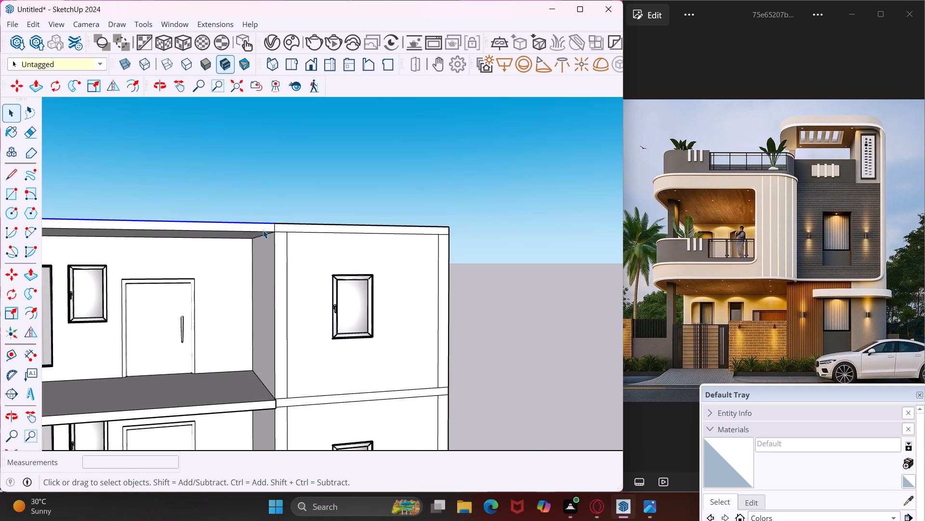
left_click(263, 230)
key("p")
left_click(264, 230)
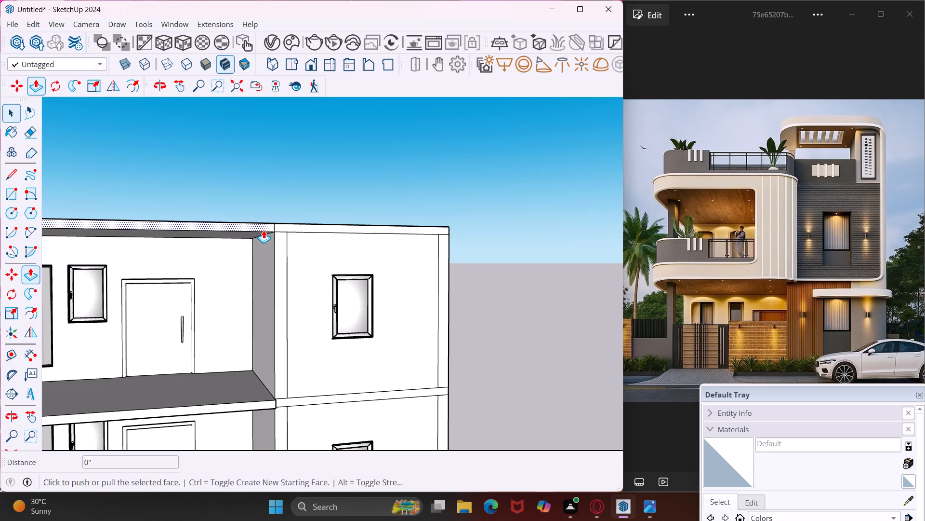
left_click(251, 403)
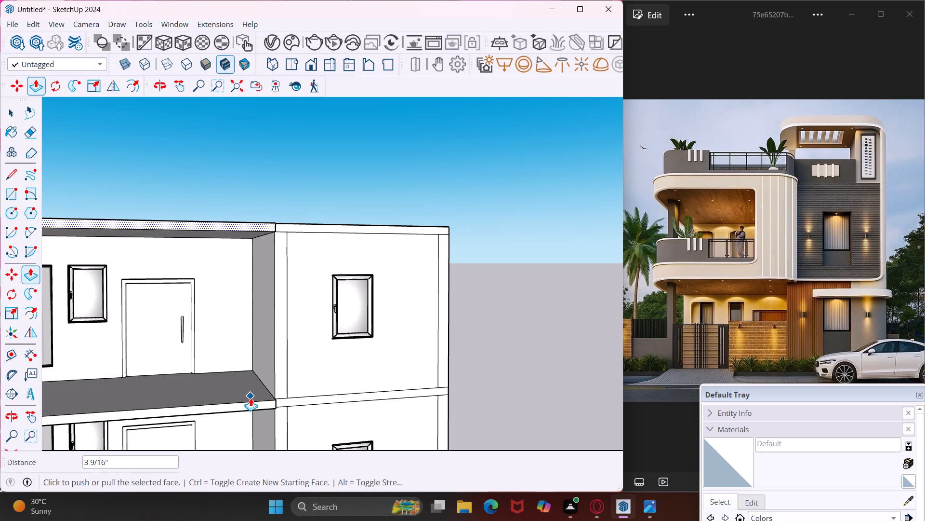
key("Escape")
key("space")
Erase the stray line on the top slab's underside above the balcony, parallel to its outer left edge.
middle_click_drag(247, 316, 385, 296)
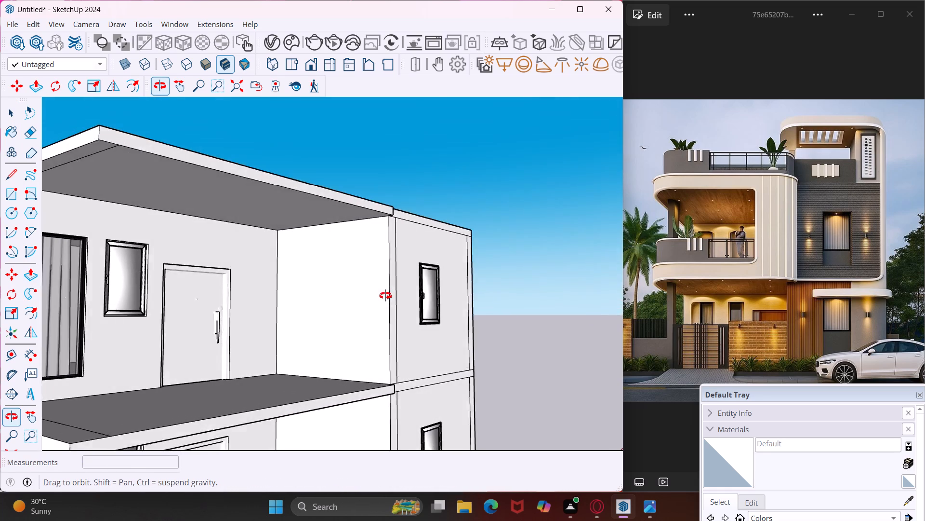
middle_click_drag(385, 296, 455, 306)
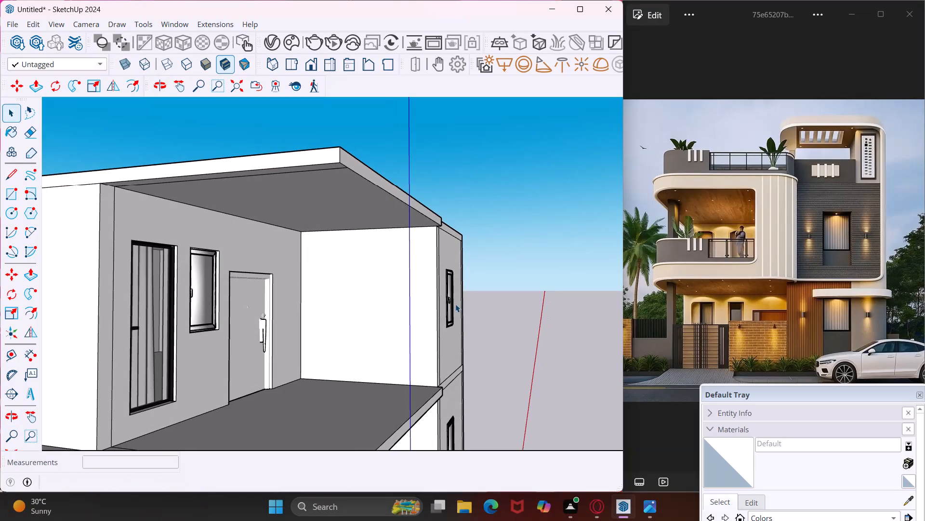
middle_click_drag(457, 289, 387, 305)
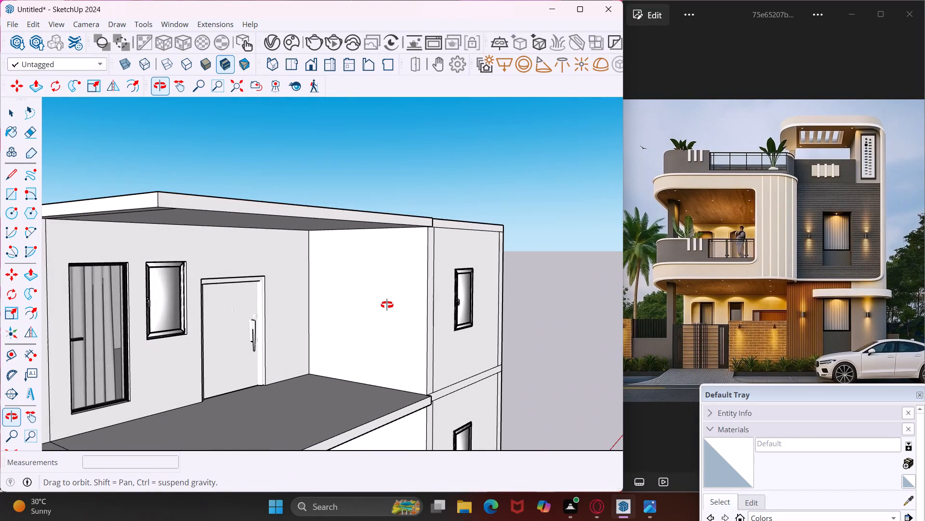
middle_click_drag(387, 305, 372, 305)
scroll(366, 301, "down", 5)
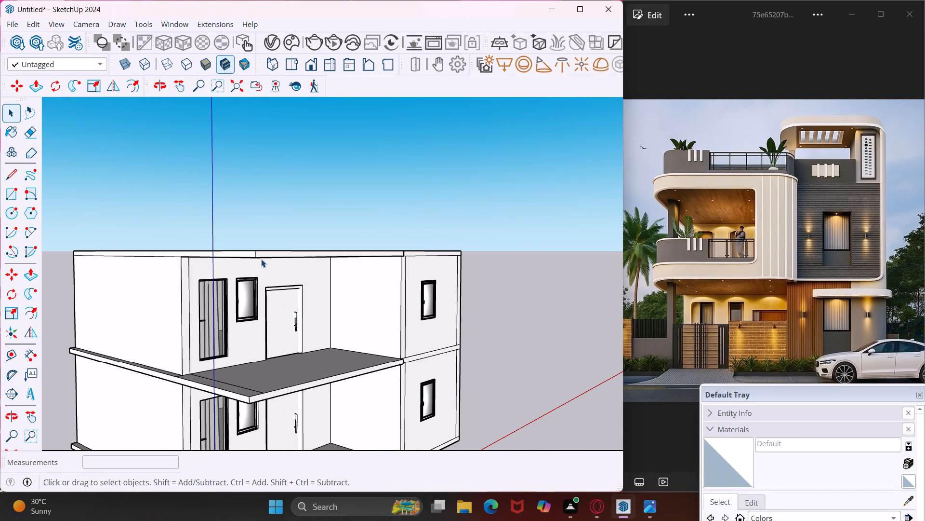
scroll(261, 259, "up", 5)
middle_click_drag(261, 259, 311, 231)
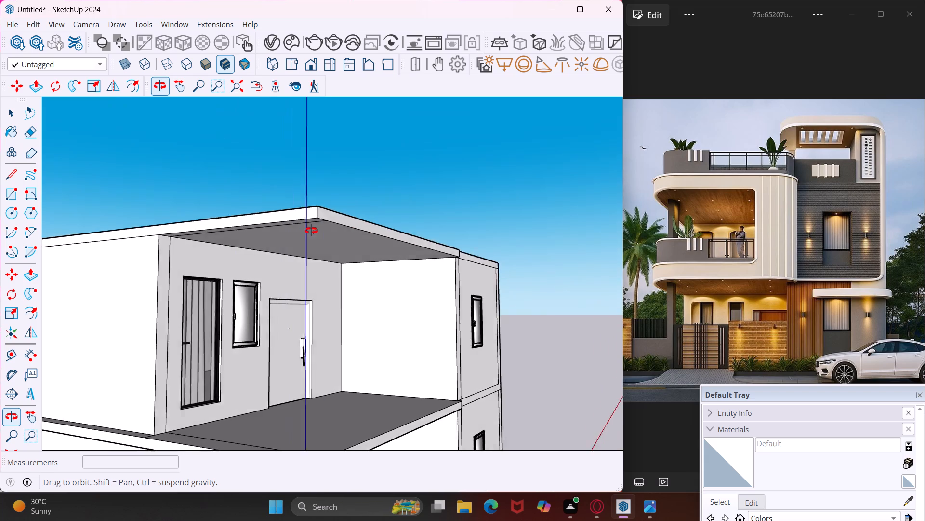
middle_click_drag(311, 231, 339, 220)
scroll(335, 221, "up", 4)
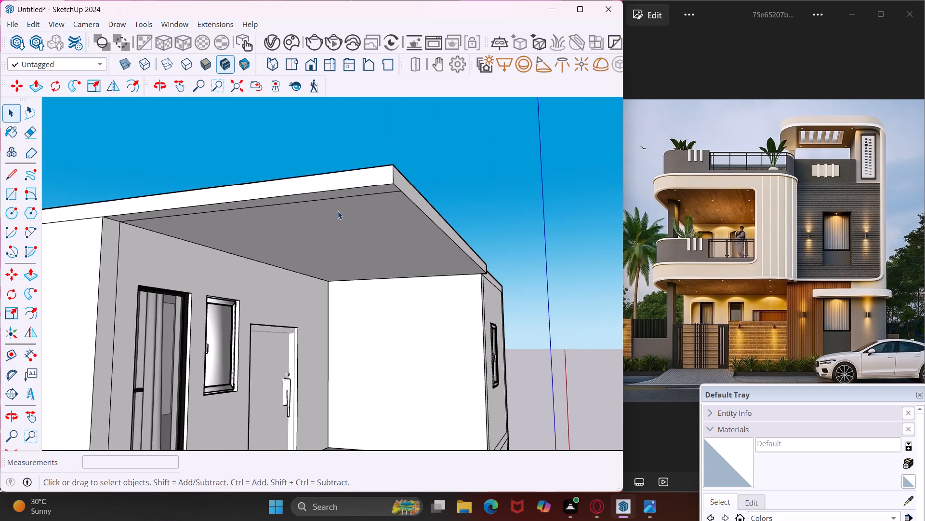
middle_click_drag(338, 210, 269, 188)
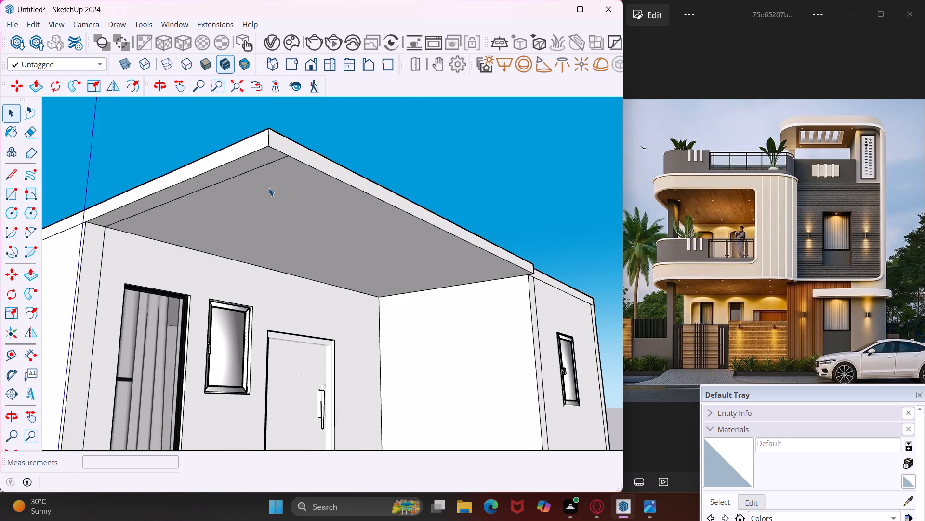
key("e")
left_click(263, 166)
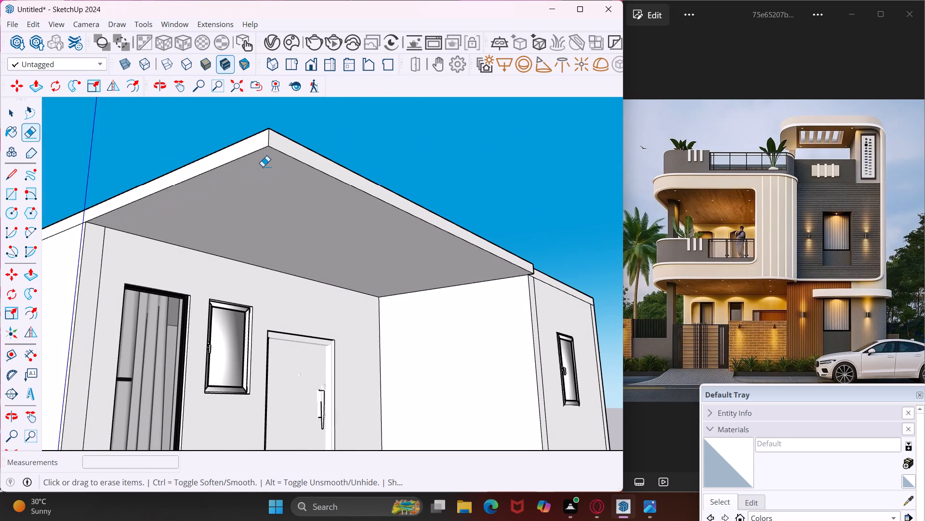
key("Escape")
key("space")
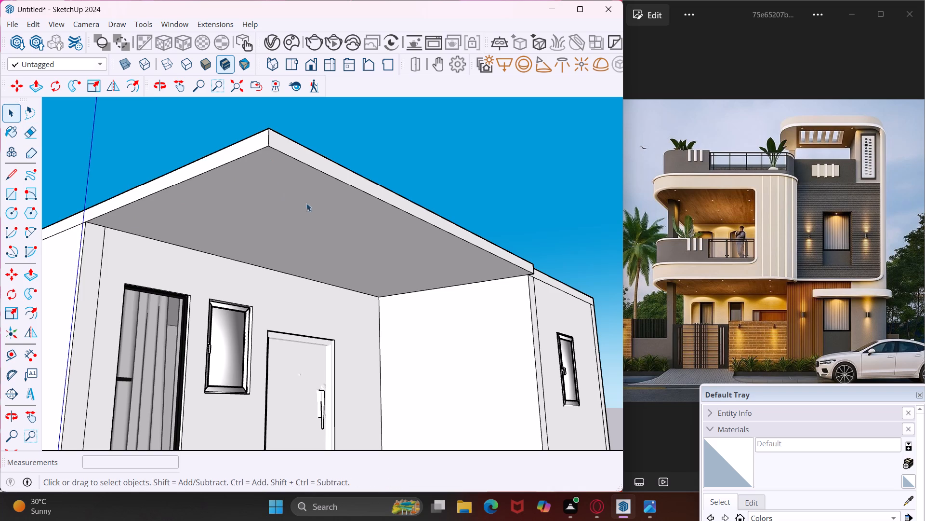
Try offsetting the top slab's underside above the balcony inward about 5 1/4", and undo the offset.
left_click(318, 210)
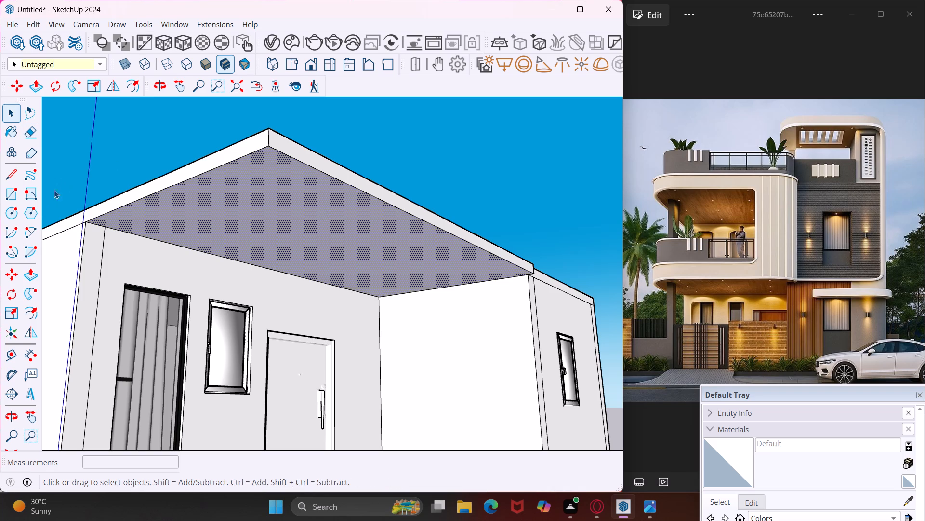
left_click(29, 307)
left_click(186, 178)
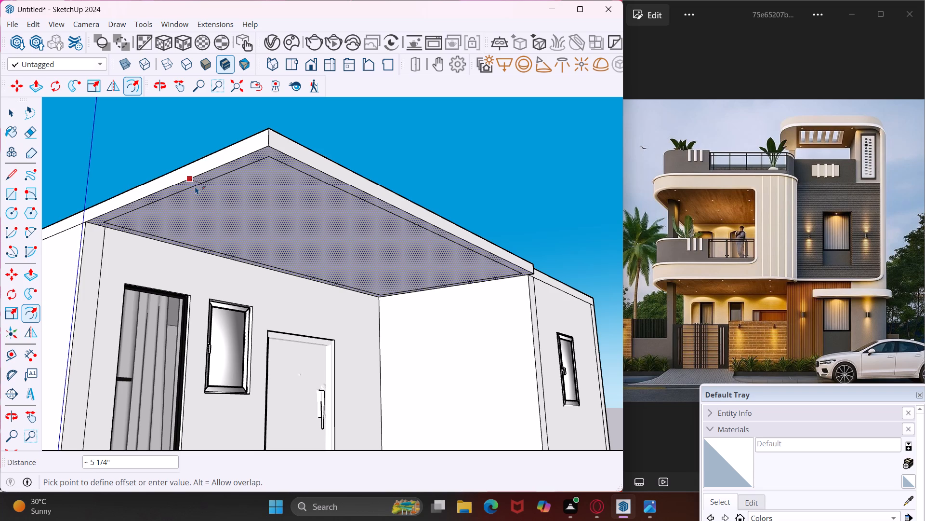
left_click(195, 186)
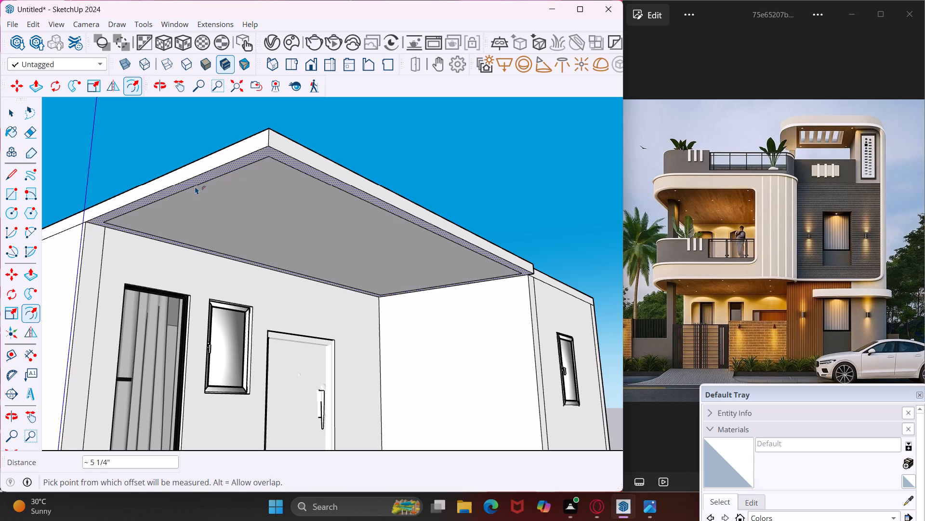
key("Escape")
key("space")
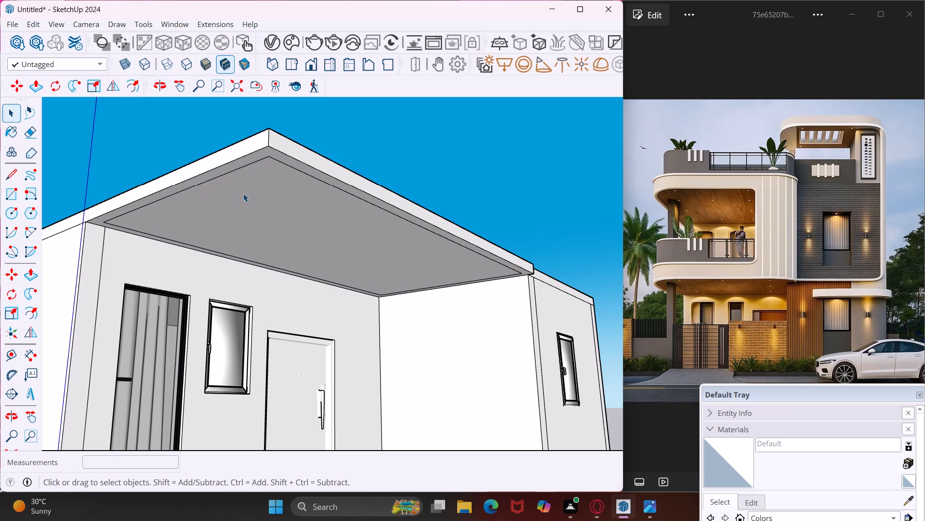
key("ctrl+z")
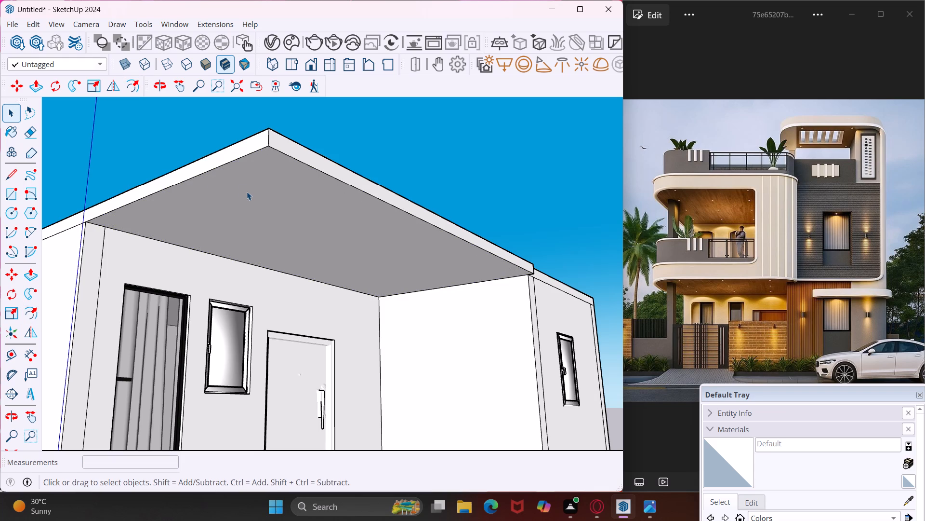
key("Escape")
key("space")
Erase the stray line on the first-floor balcony slab's top surface, parallel to its outer side edge.
scroll(247, 192, "down", 7)
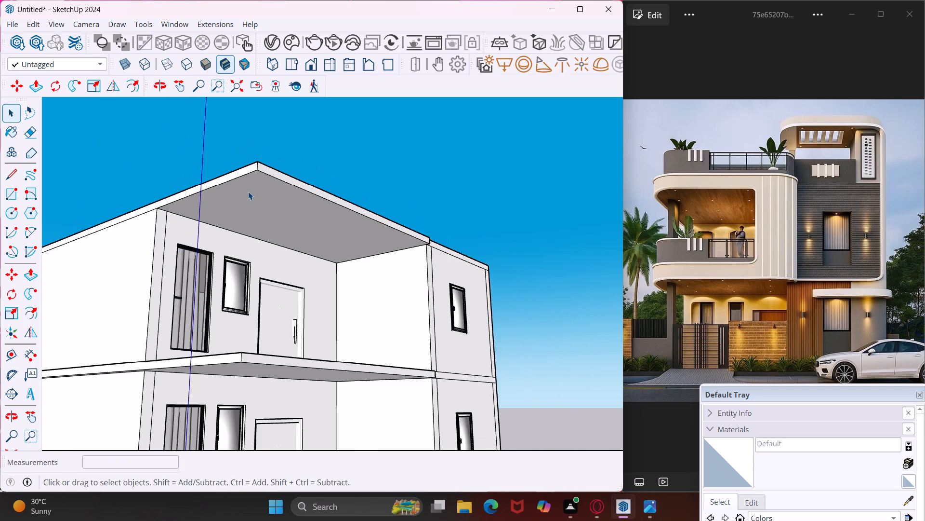
scroll(248, 192, "down", 4)
scroll(270, 237, "down", 1)
middle_click_drag(271, 238, 140, 384)
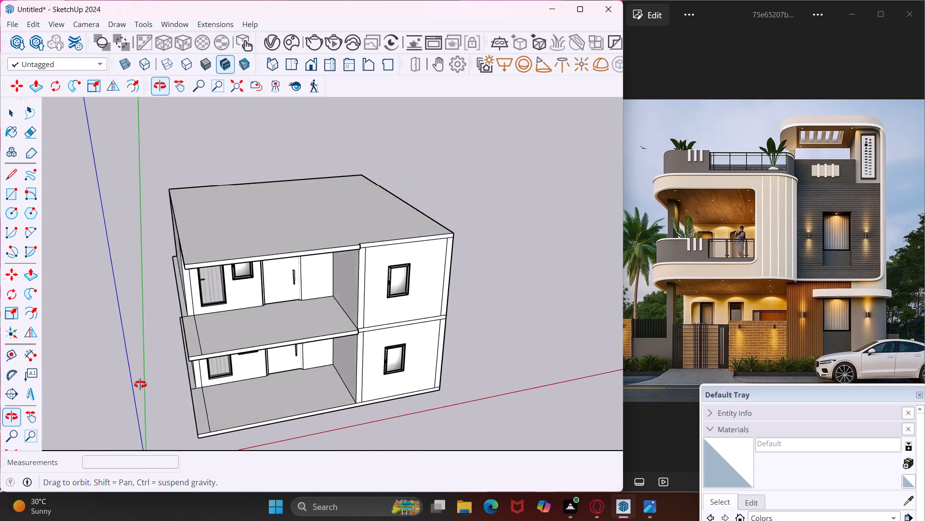
middle_click_drag(140, 384, 129, 390)
scroll(190, 327, "up", 5)
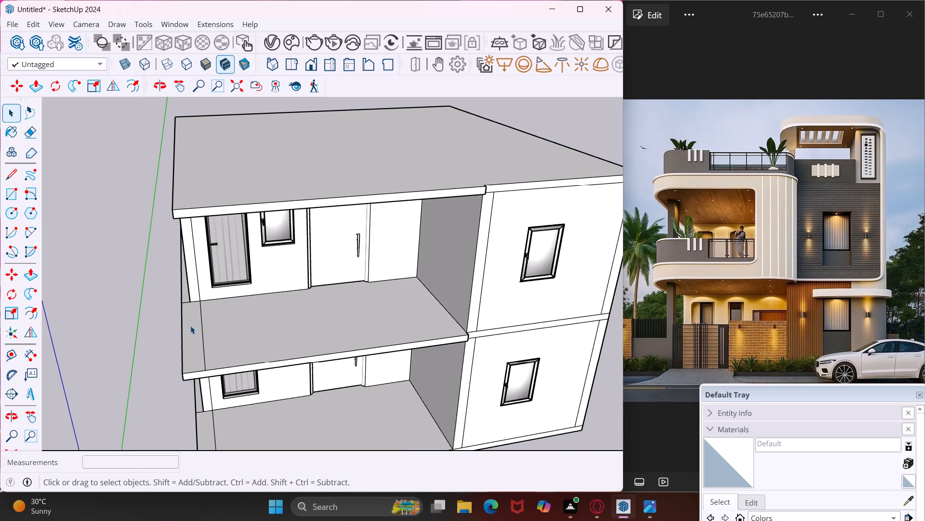
key("e")
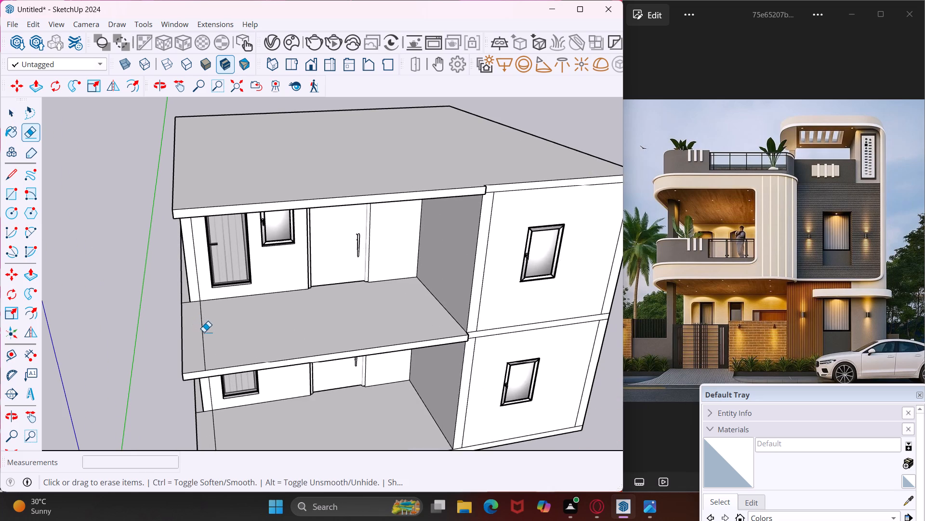
left_click(202, 336)
middle_click_drag(202, 336, 274, 326)
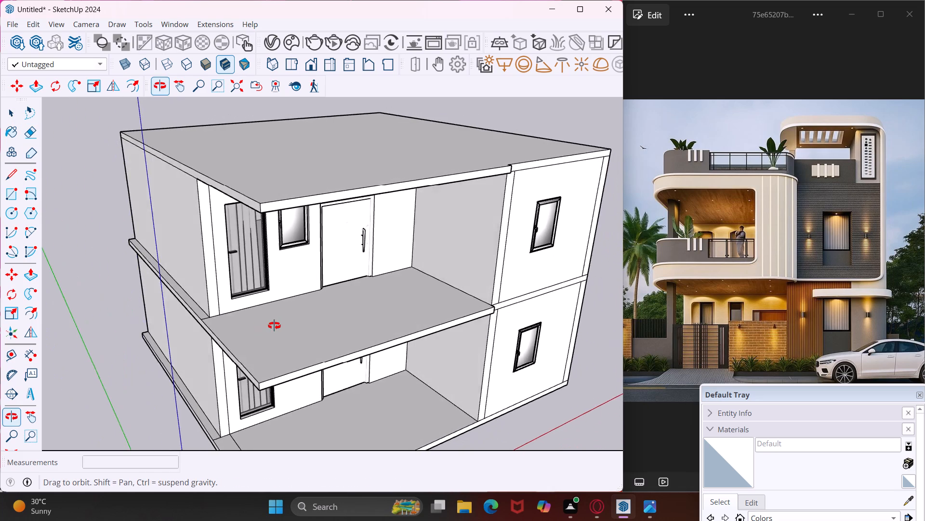
middle_click_drag(274, 326, 303, 327)
key("Escape")
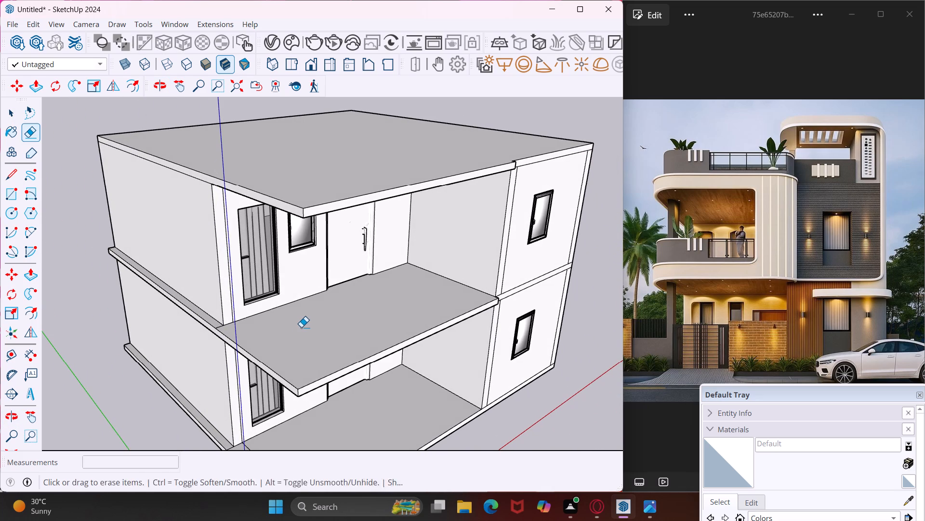
key("space")
Push/Pull the top slab's outer side face outward 7 5/8" to align with the balcony slab below.
left_click(278, 206)
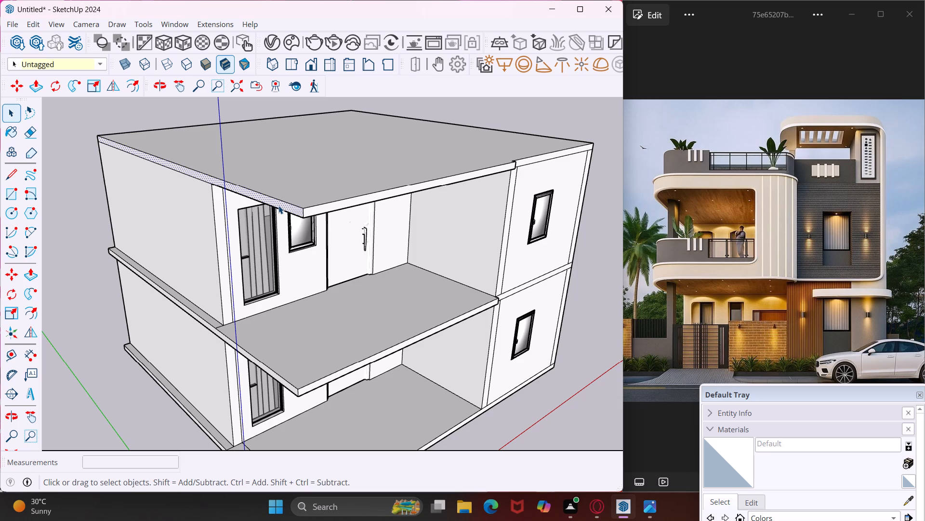
key("p")
left_click(278, 206)
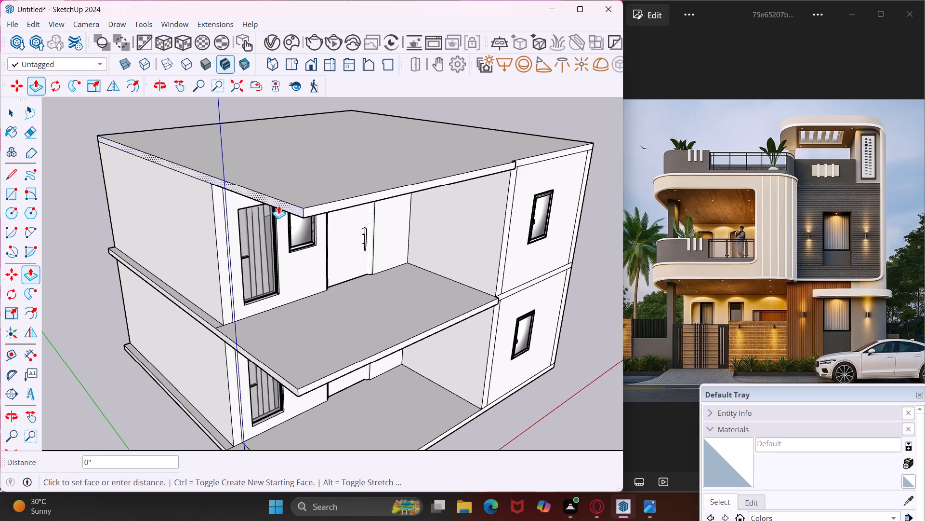
left_click(292, 390)
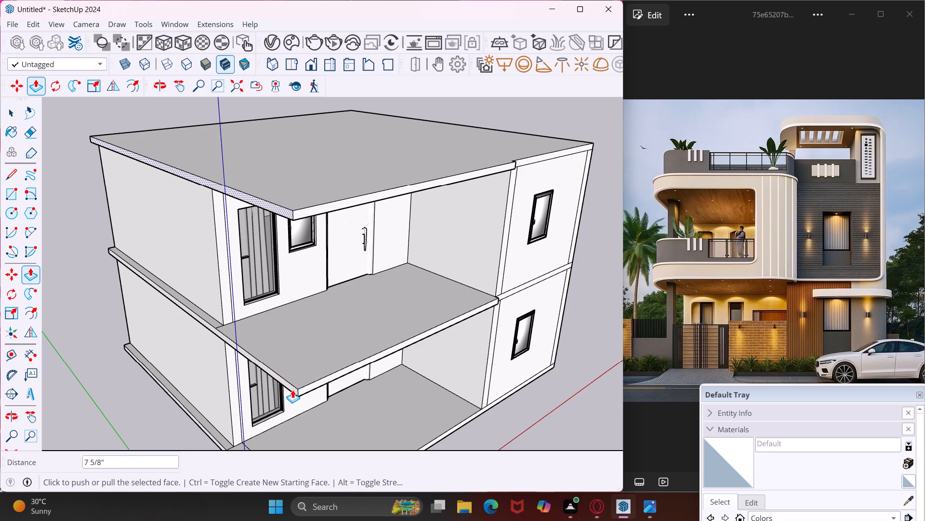
key("Escape")
key("space")
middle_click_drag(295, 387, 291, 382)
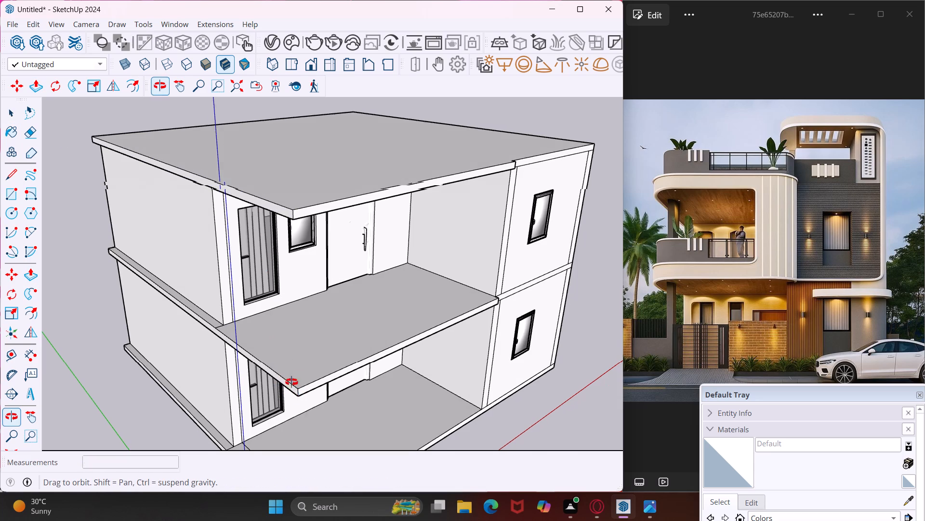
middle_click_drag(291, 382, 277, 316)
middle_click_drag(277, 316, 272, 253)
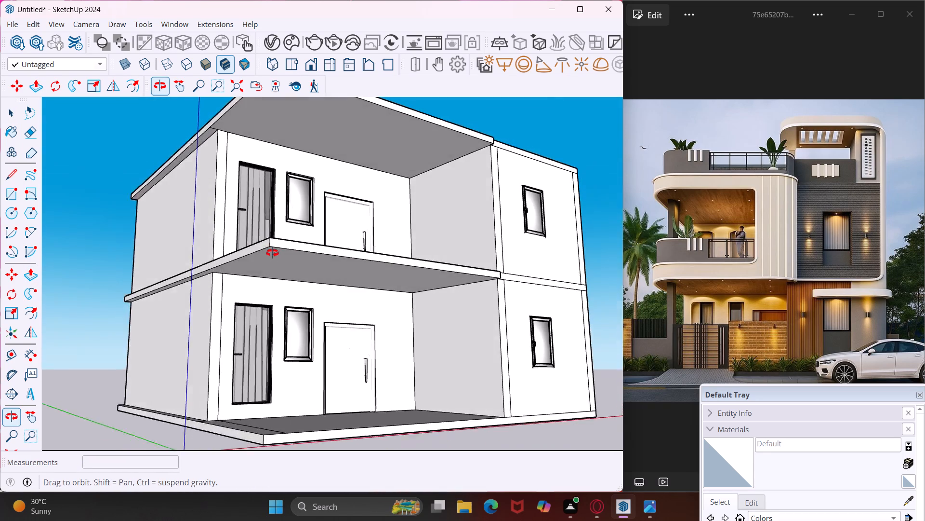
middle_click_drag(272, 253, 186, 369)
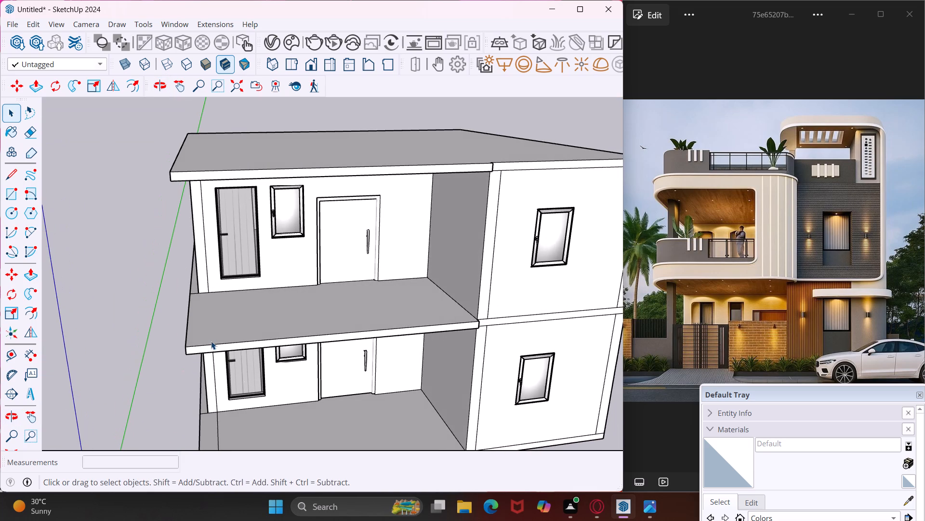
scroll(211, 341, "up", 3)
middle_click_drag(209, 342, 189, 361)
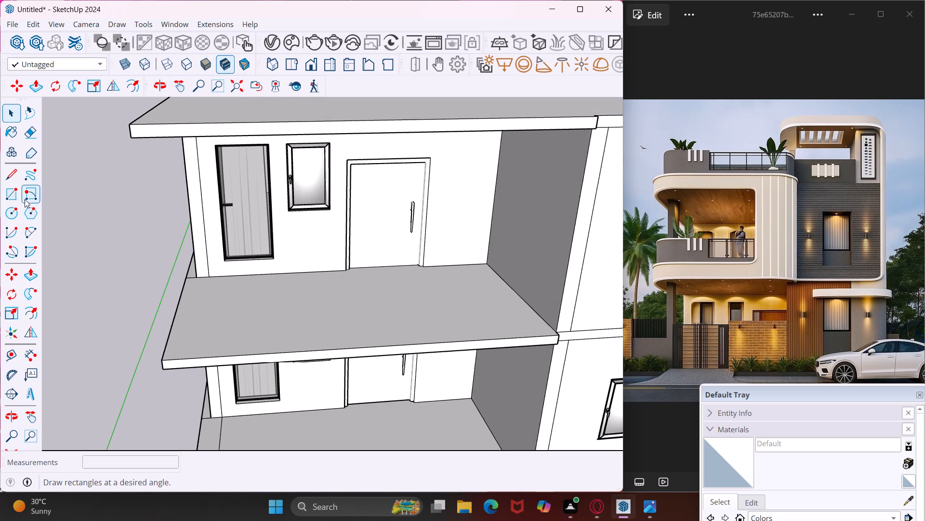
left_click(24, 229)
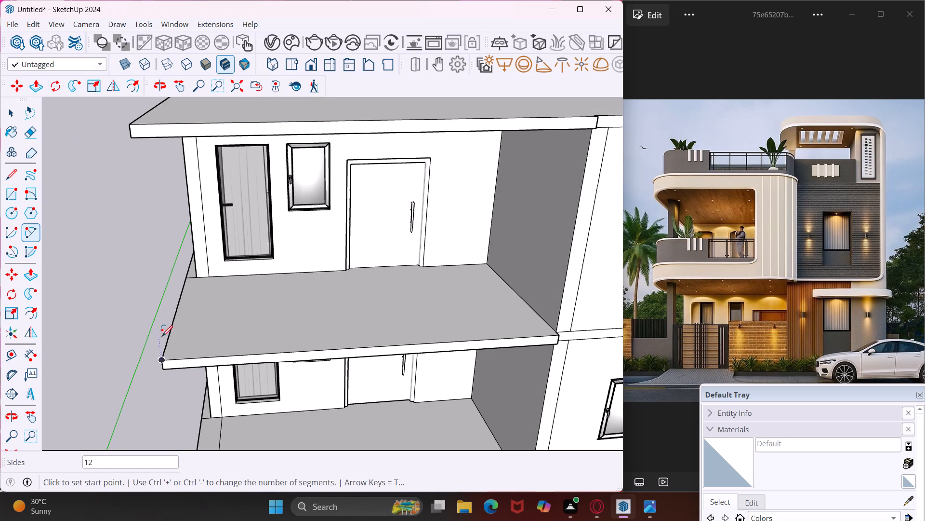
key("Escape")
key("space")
Place guides on the first-floor balcony slab 2' in from its front edge and 2' in from its outer side edge.
middle_click_drag(166, 344, 144, 371)
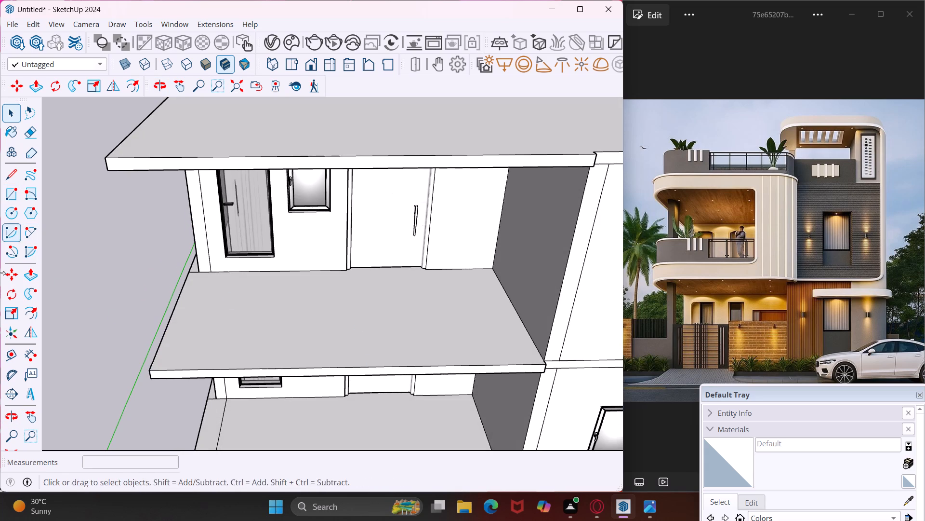
left_click(12, 356)
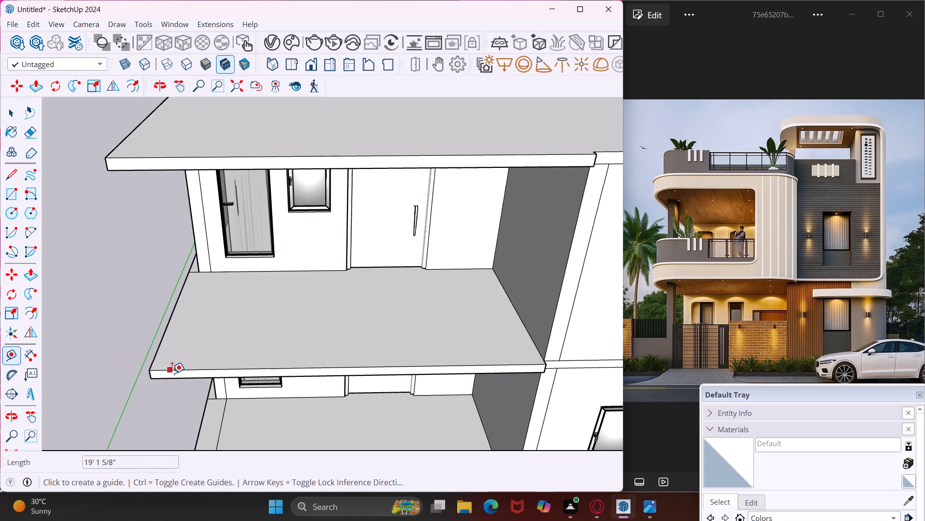
left_click(180, 373)
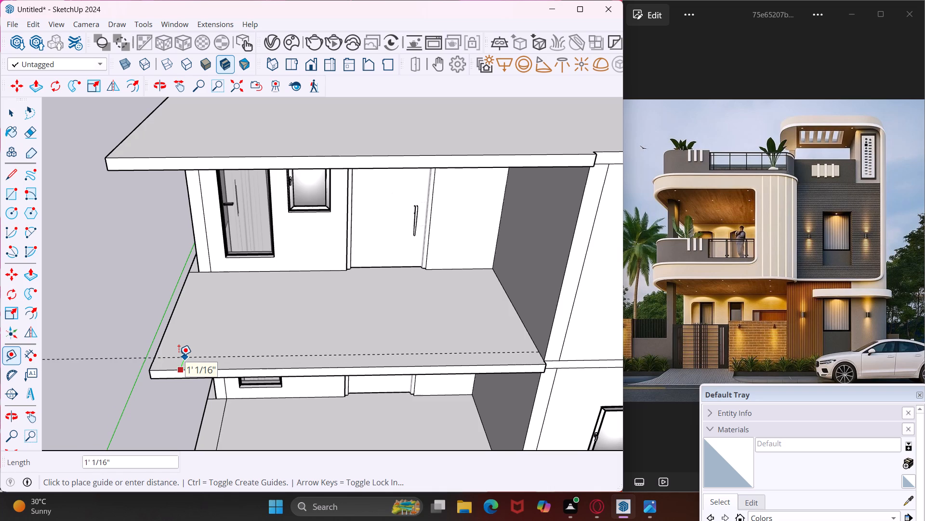
type("2'")
key("Return")
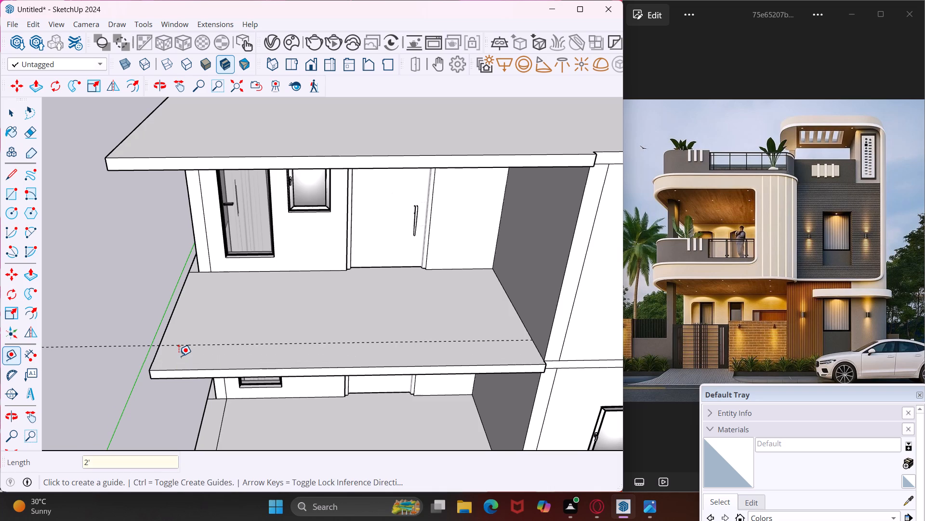
left_click(154, 355)
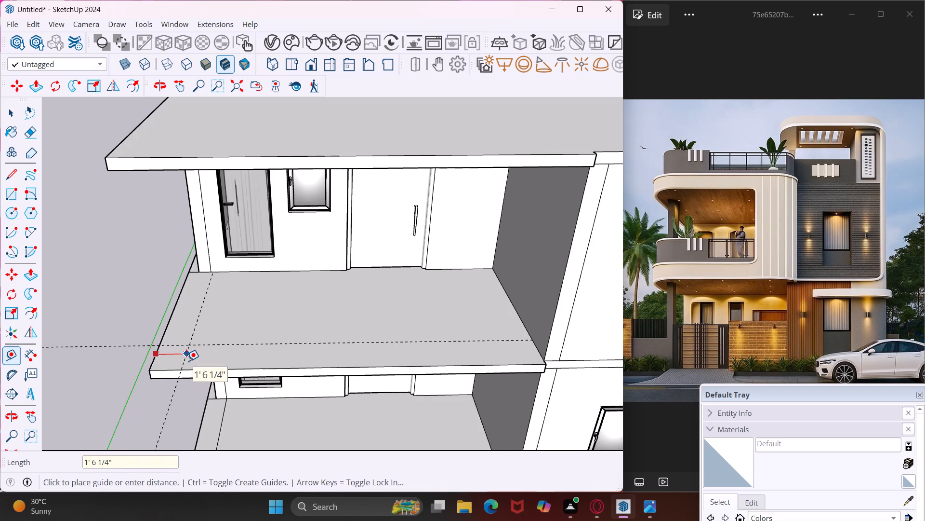
type("2'")
key("Return")
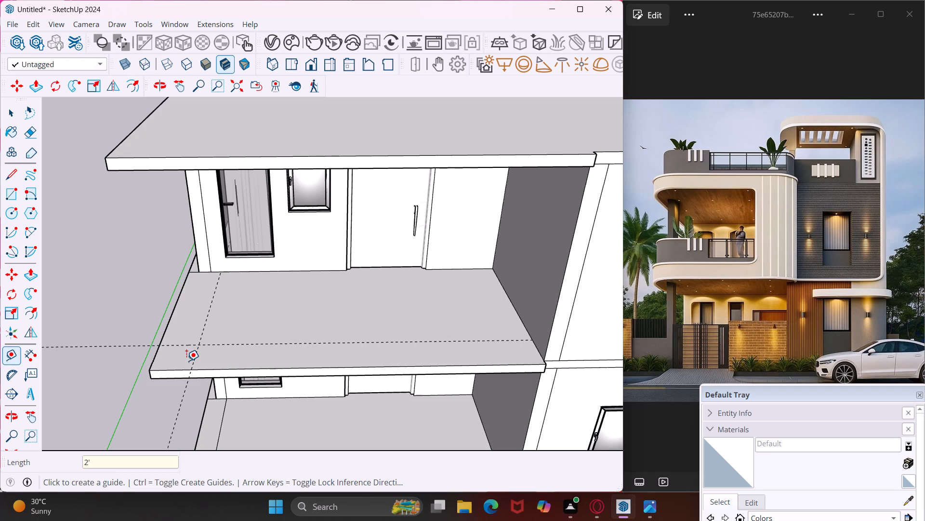
Place guides on the top slab 2' in from its front edge and 2' in from its outer side edge.
middle_click_drag(160, 151, 218, 214)
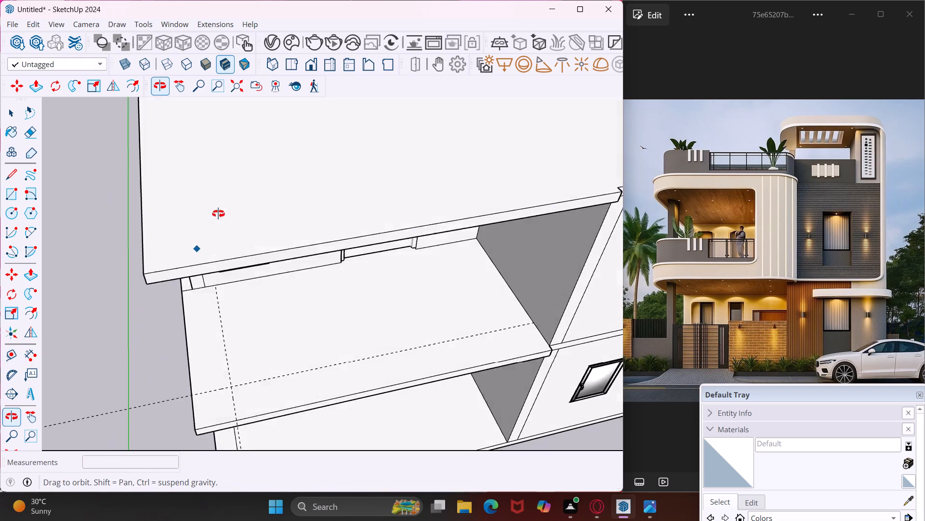
middle_click_drag(218, 214, 230, 221)
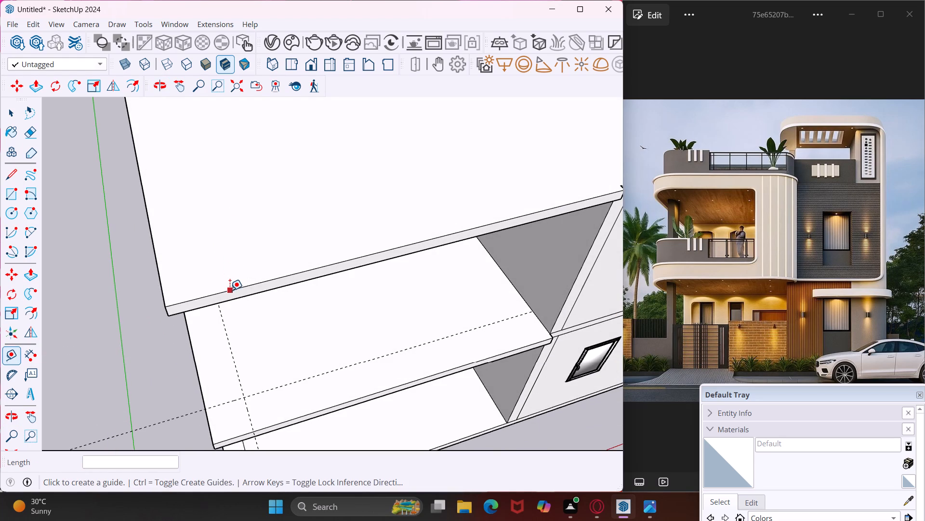
left_click(230, 290)
type("2'")
key("Return")
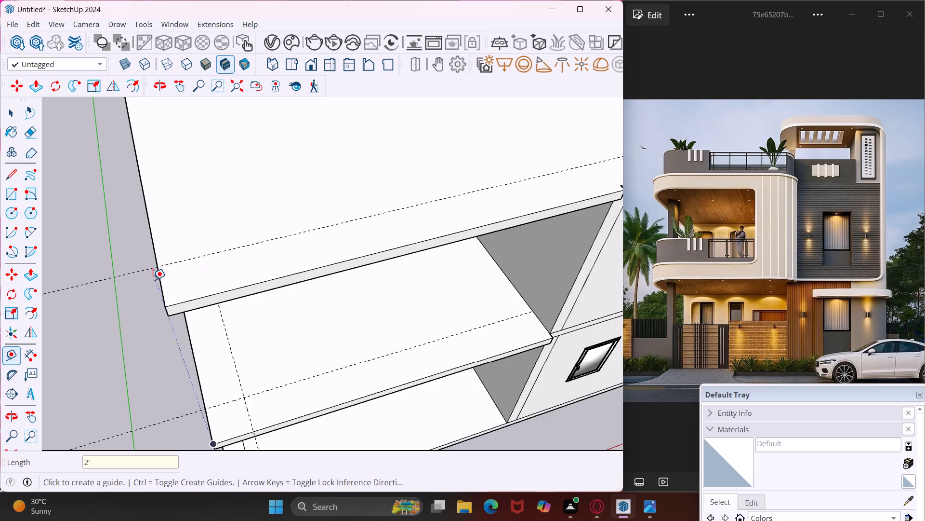
left_click(160, 281)
type("2'")
key("Return")
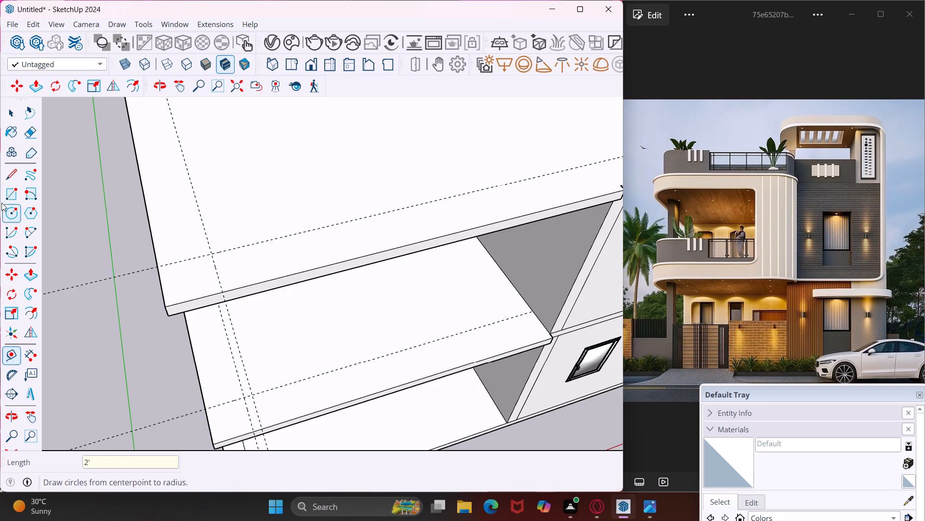
Draw a 2-point arc with a 2' radius across the top slab's outer front corner between the guide-and-edge intersections.
left_click(25, 229)
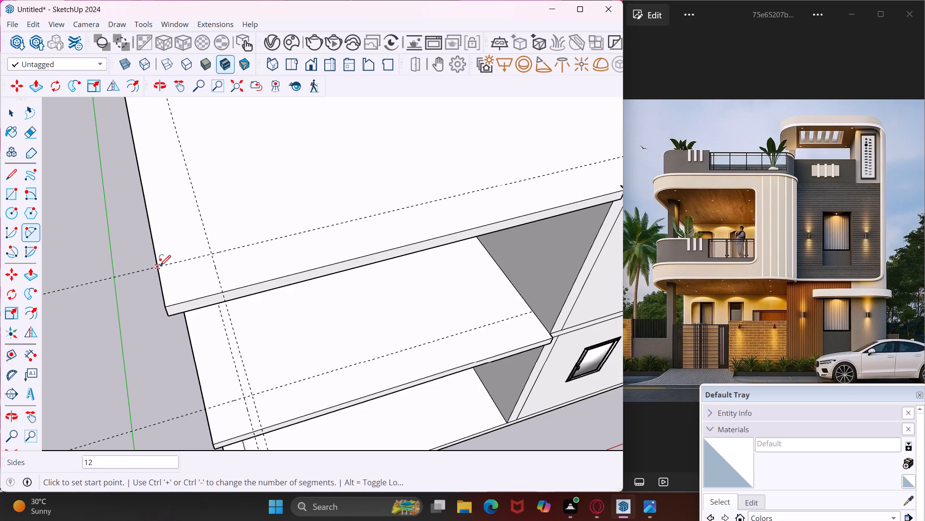
left_click(159, 265)
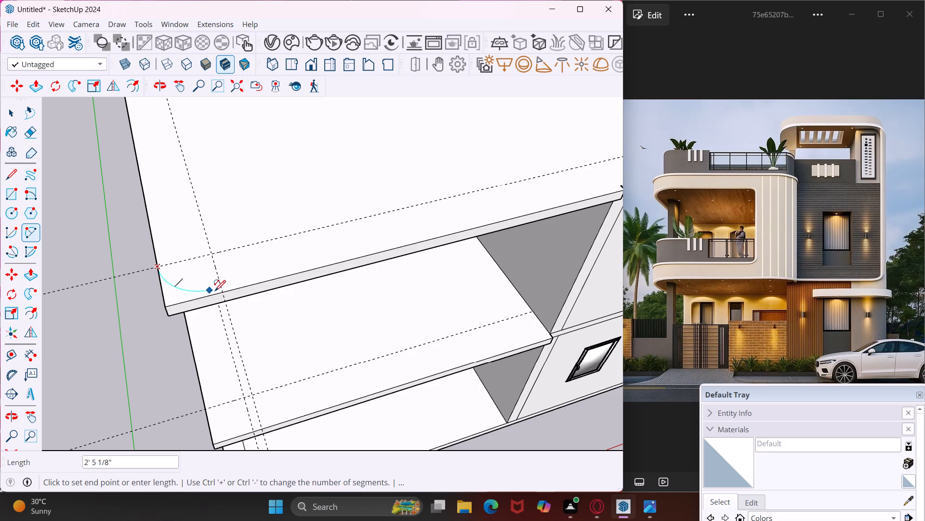
left_click(223, 292)
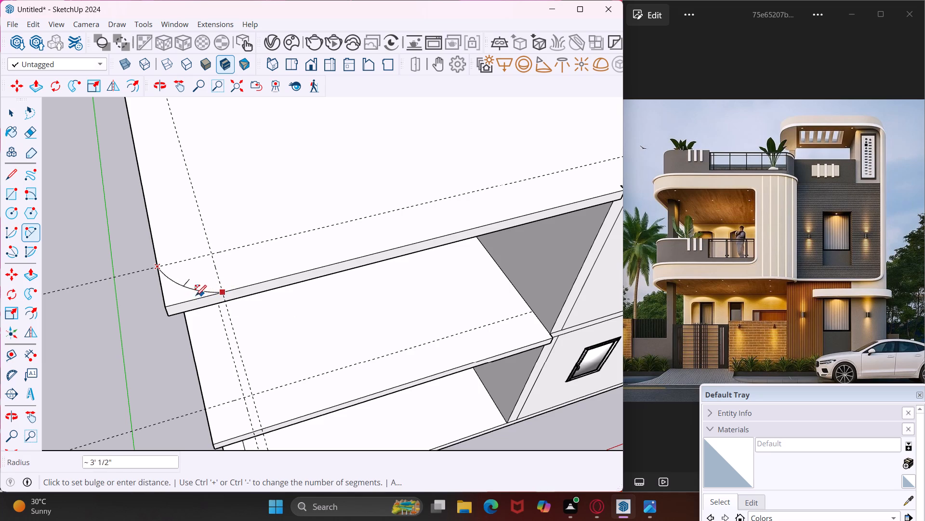
left_click(193, 299)
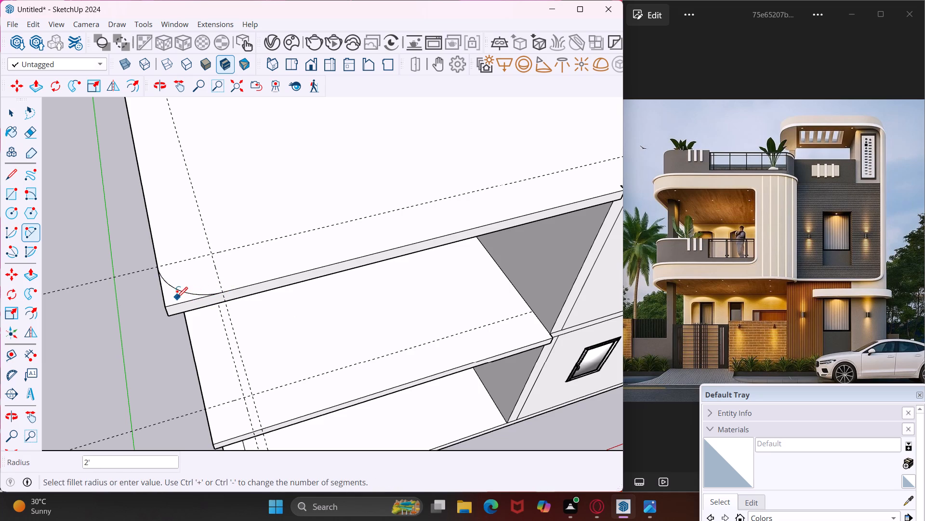
Draw a matching 2-point arc across the balcony slab's outer front corner between the points where the guides meet its edges.
scroll(176, 300, "down", 5)
scroll(200, 376, "up", 8)
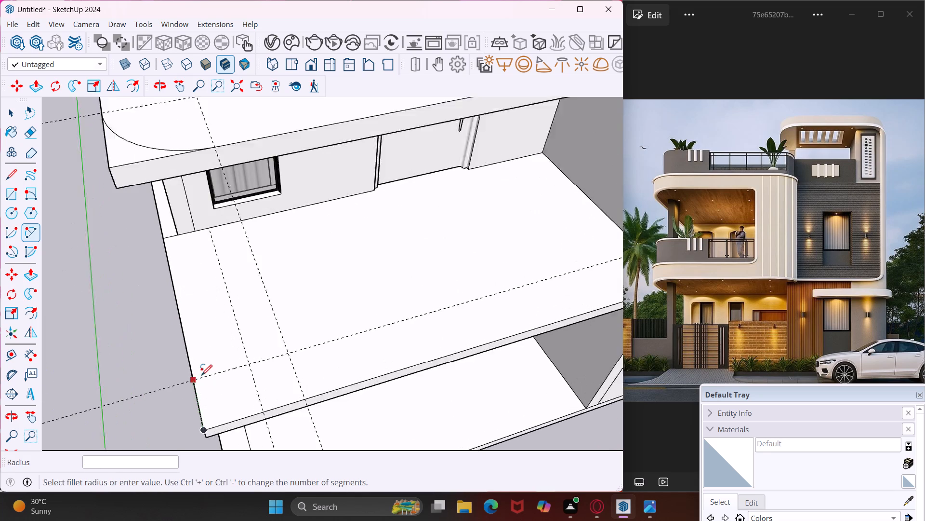
middle_click_drag(190, 384, 191, 384)
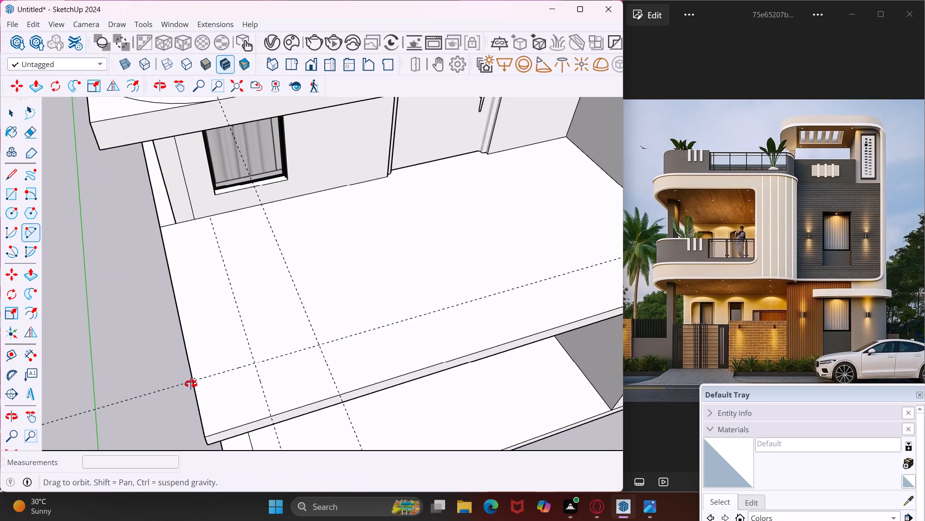
middle_click_drag(191, 384, 180, 343)
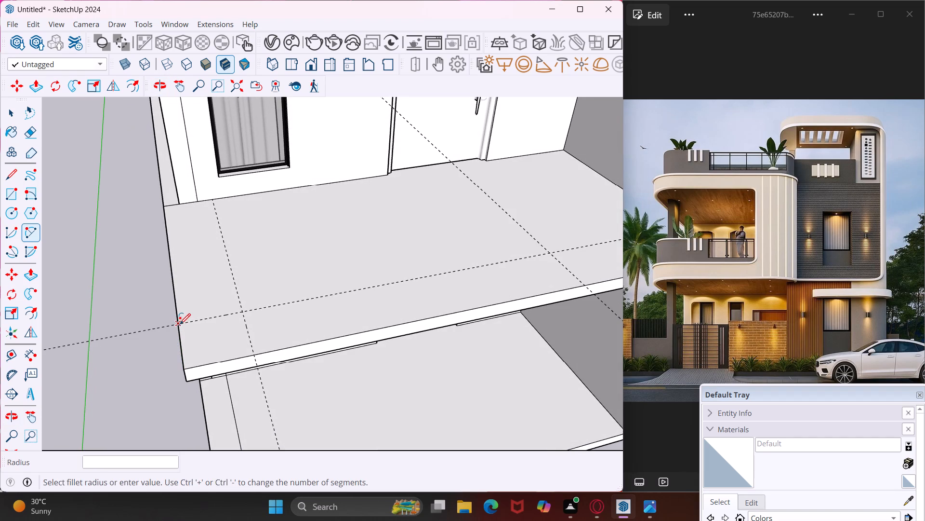
left_click(180, 323)
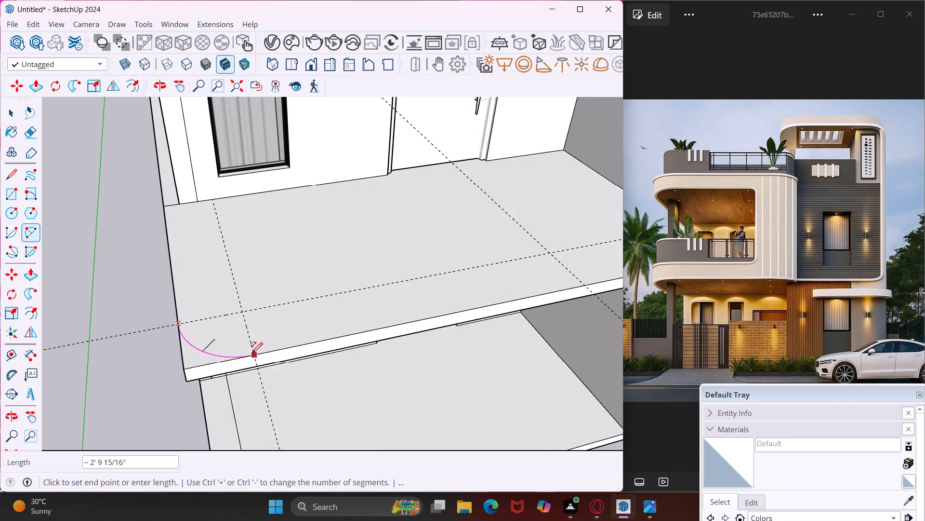
Complete the 2-point arc with a 2' radius, tangent to the edges, across the balcony slab's outer front corner.
left_click(254, 356)
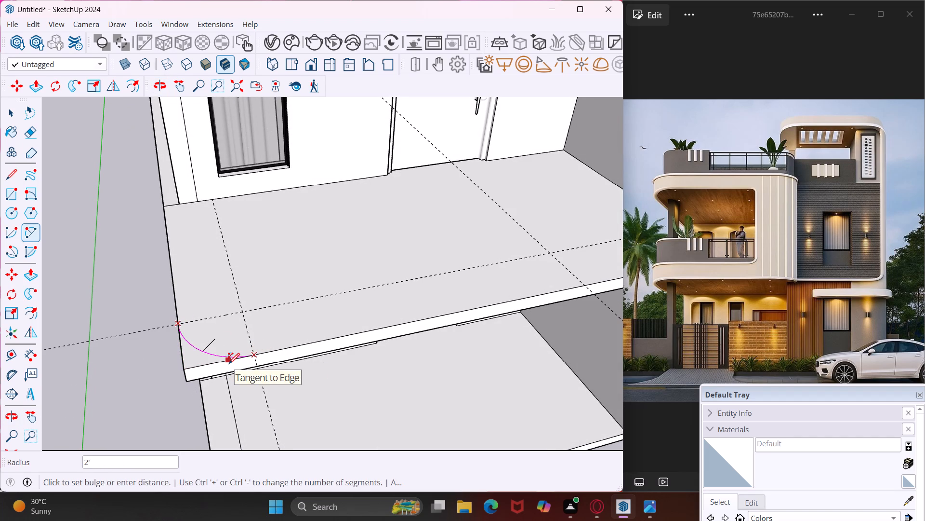
left_click(229, 364)
key("Escape")
key("space")
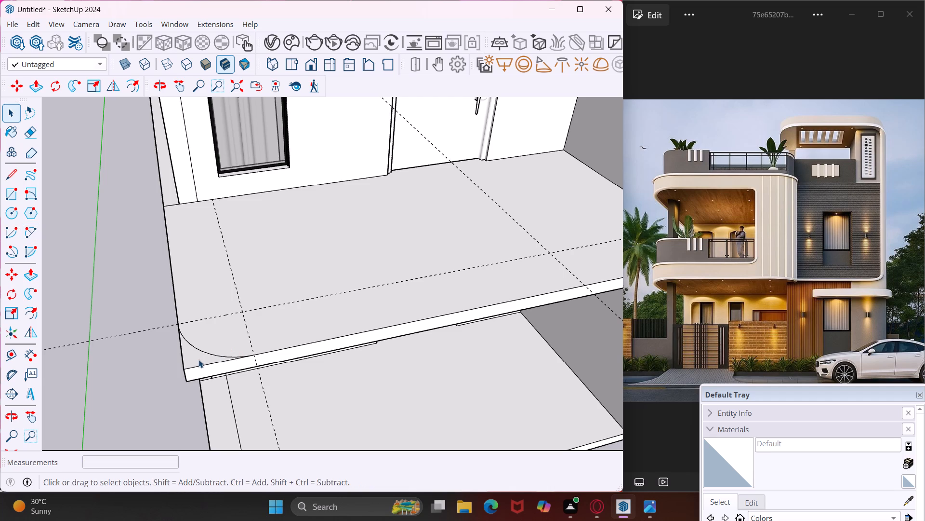
Push the waste area outside the balcony slab's corner arc down 6" to cut the corner away.
left_click(197, 359)
key("p")
left_click(197, 359)
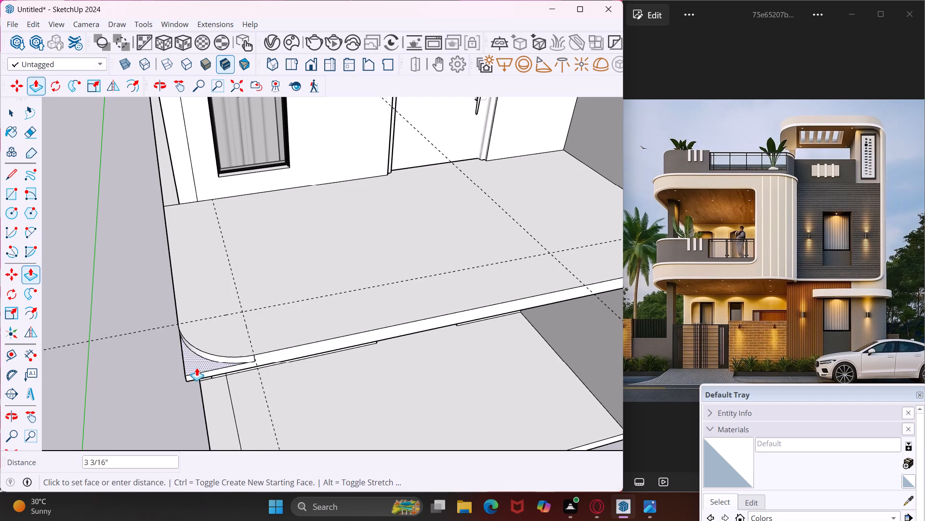
left_click(201, 378)
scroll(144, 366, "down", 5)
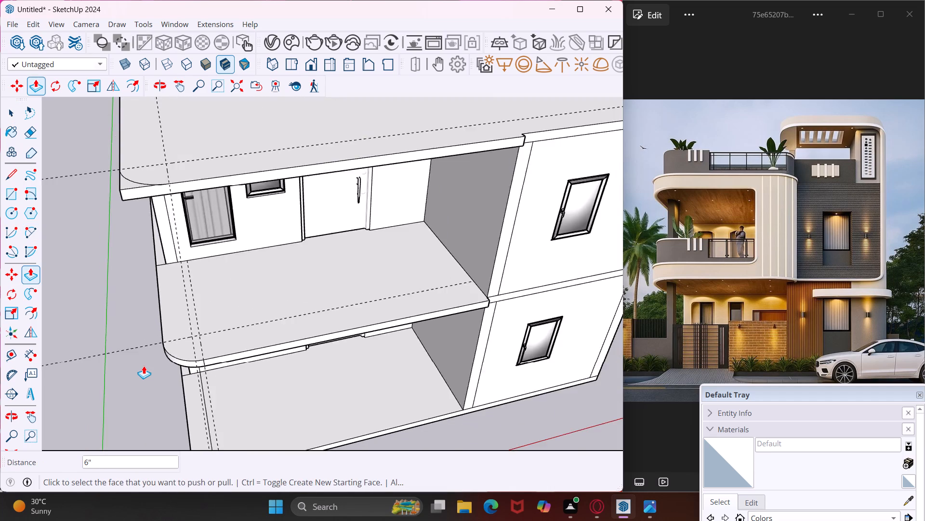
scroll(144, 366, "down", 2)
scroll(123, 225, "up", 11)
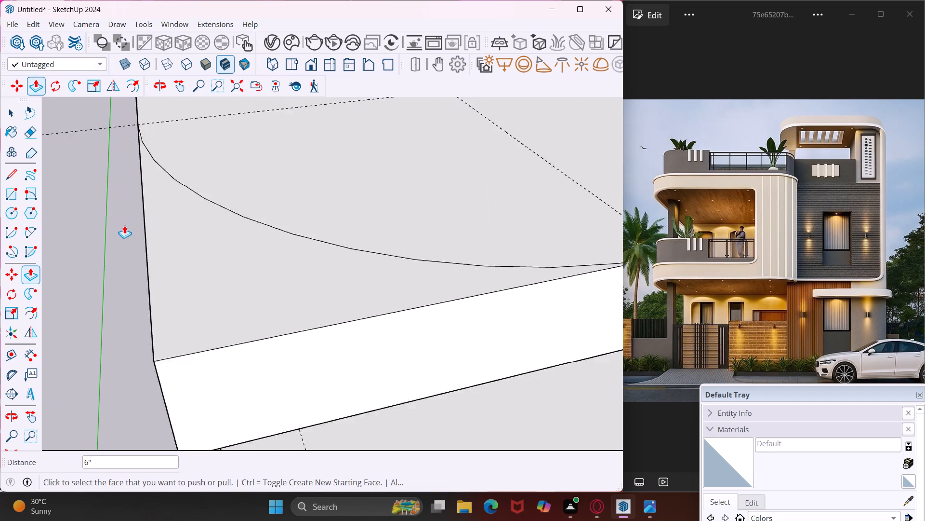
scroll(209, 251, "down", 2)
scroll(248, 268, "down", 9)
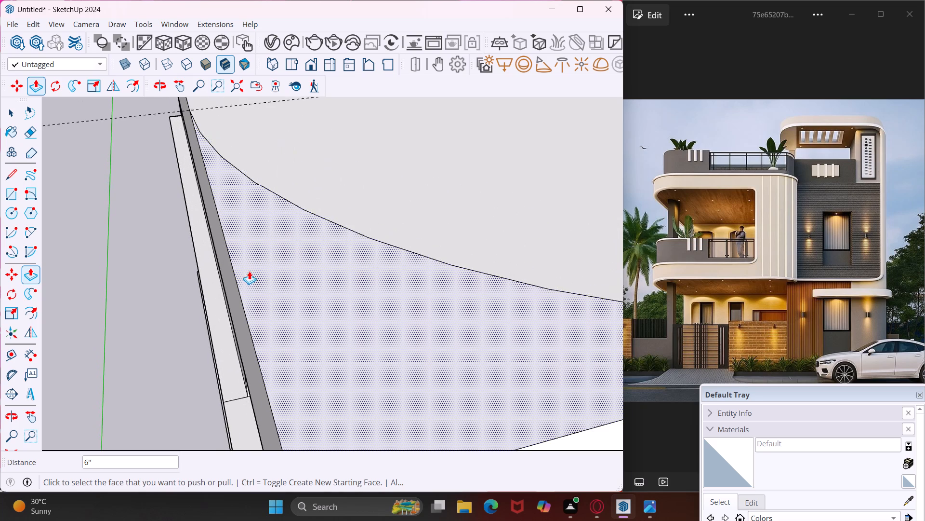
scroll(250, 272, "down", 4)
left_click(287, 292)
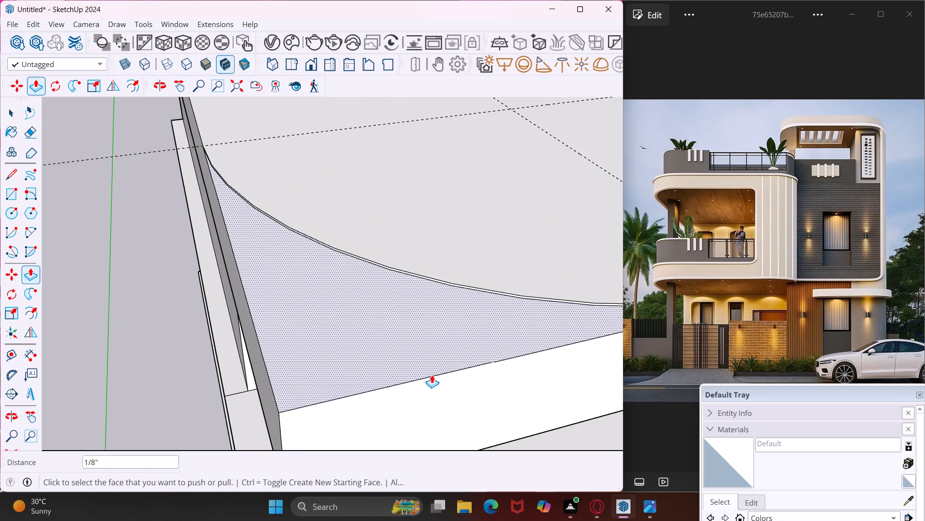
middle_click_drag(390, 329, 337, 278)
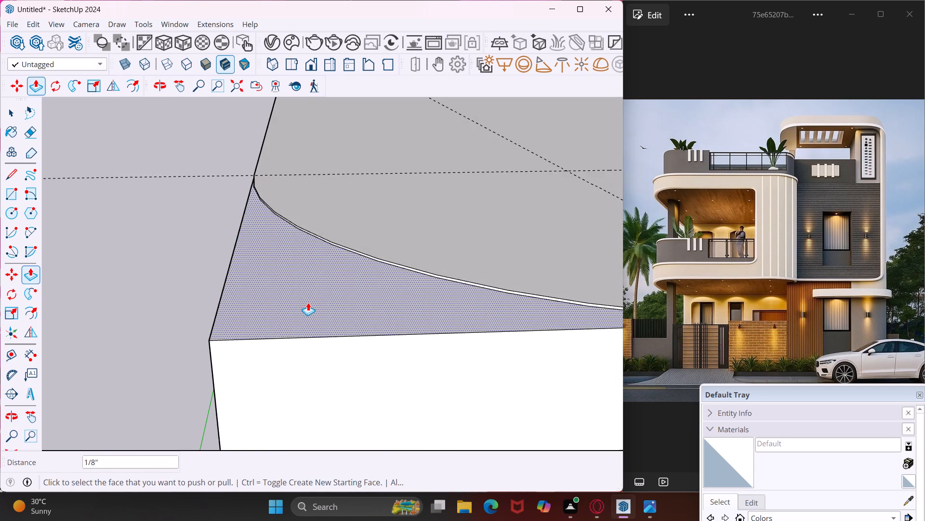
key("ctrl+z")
Push the waste area outside the top slab's corner arc down 6" to round off the corner.
left_click(313, 306)
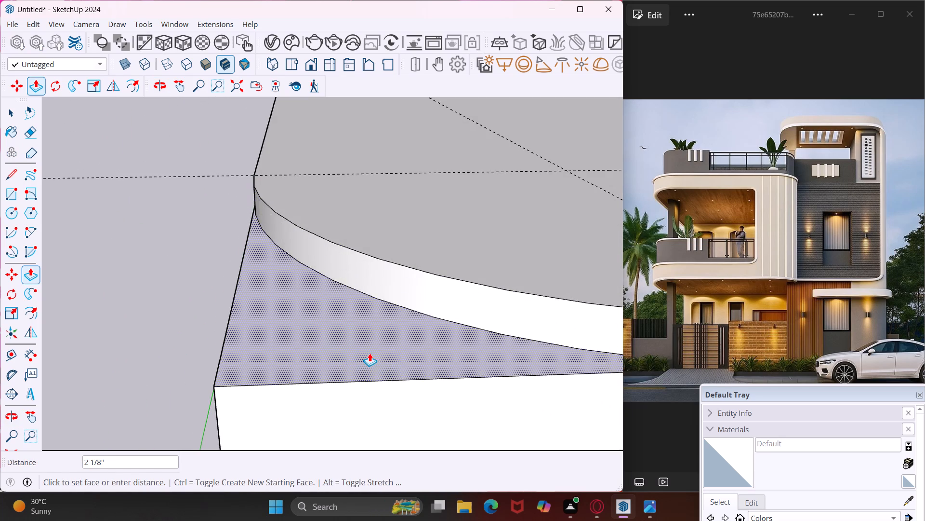
scroll(370, 353, "down", 8)
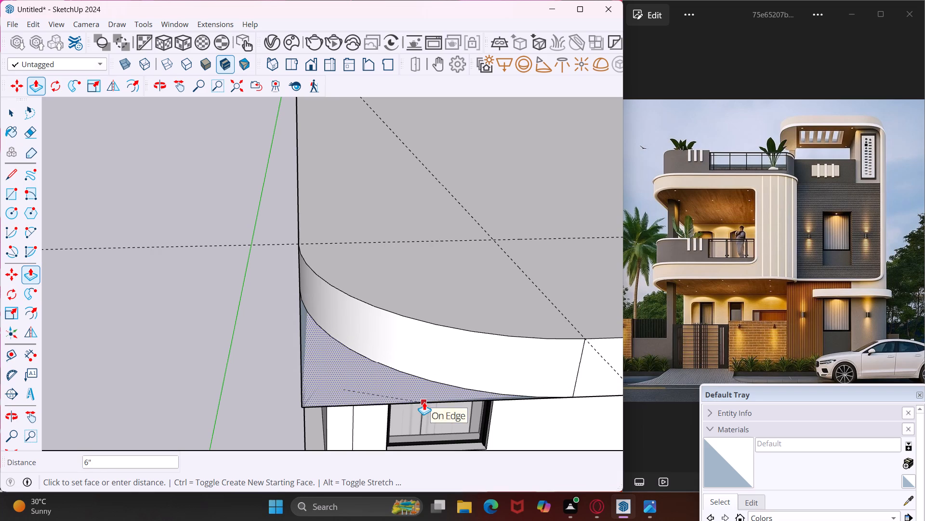
left_click(424, 402)
key("Escape")
key("space")
Offset the outline of the top slab's underside inward by about 5", following the rounded corner.
scroll(240, 366, "down", 3)
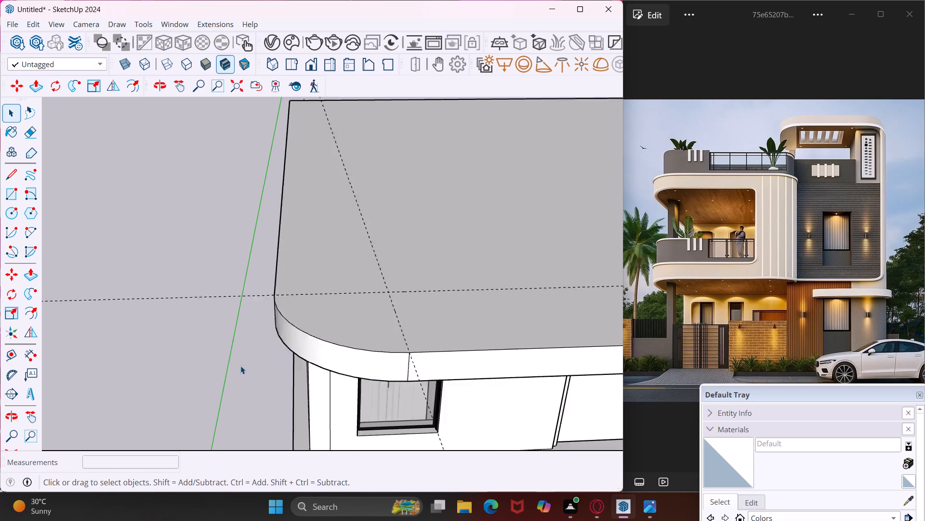
scroll(240, 366, "down", 7)
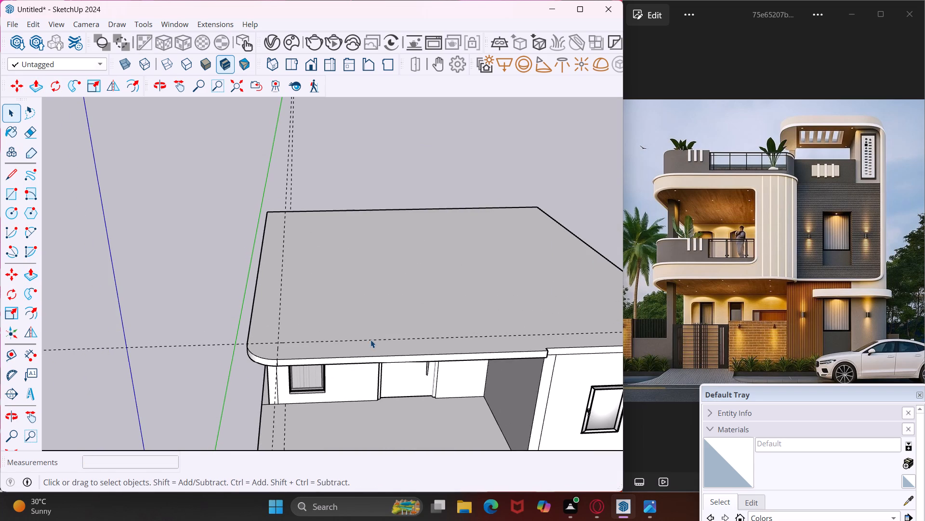
middle_click_drag(370, 340, 446, 239)
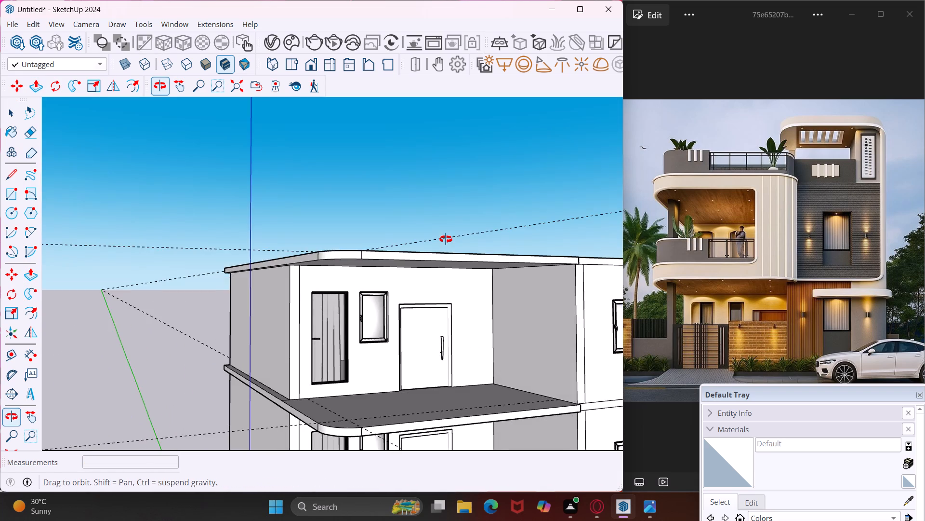
middle_click_drag(446, 239, 459, 215)
left_click(368, 251)
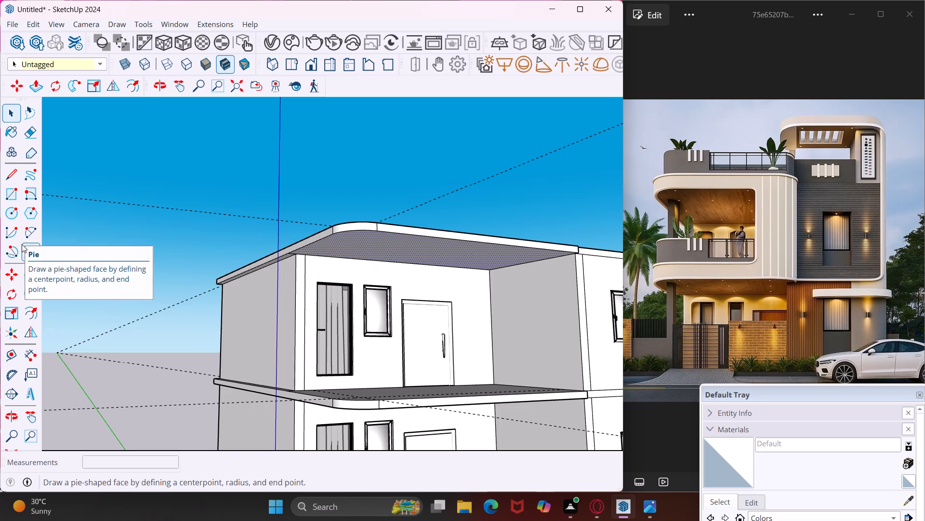
left_click(38, 308)
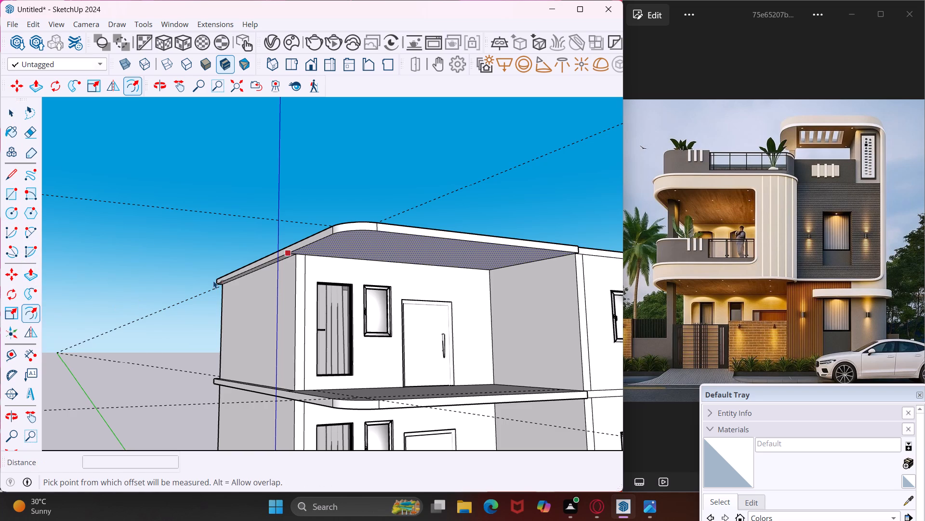
middle_click_drag(333, 247, 248, 211)
left_click(289, 217)
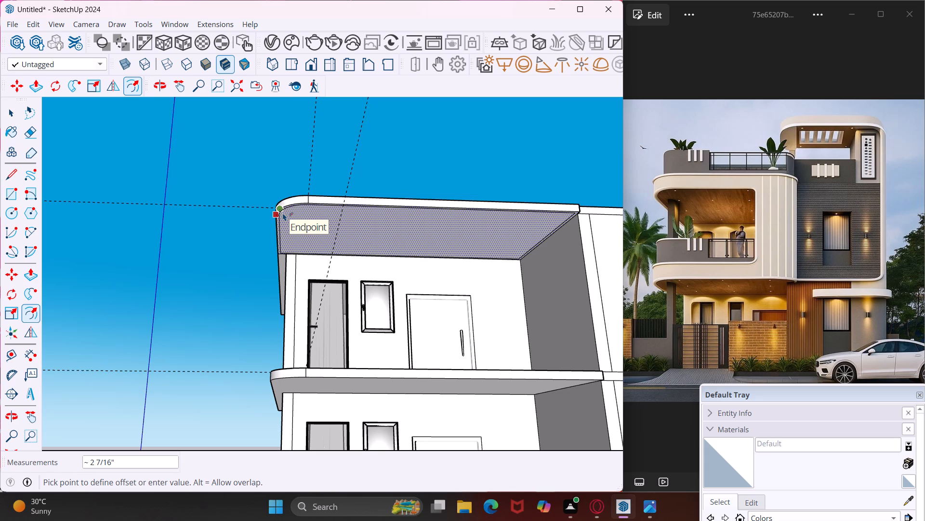
scroll(283, 213, "up", 11)
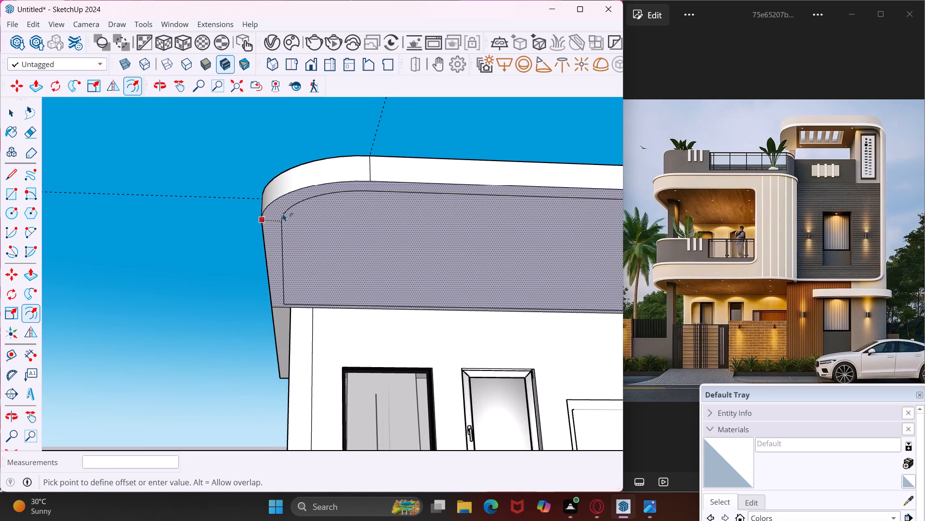
left_click(283, 213)
key("Escape")
key("space")
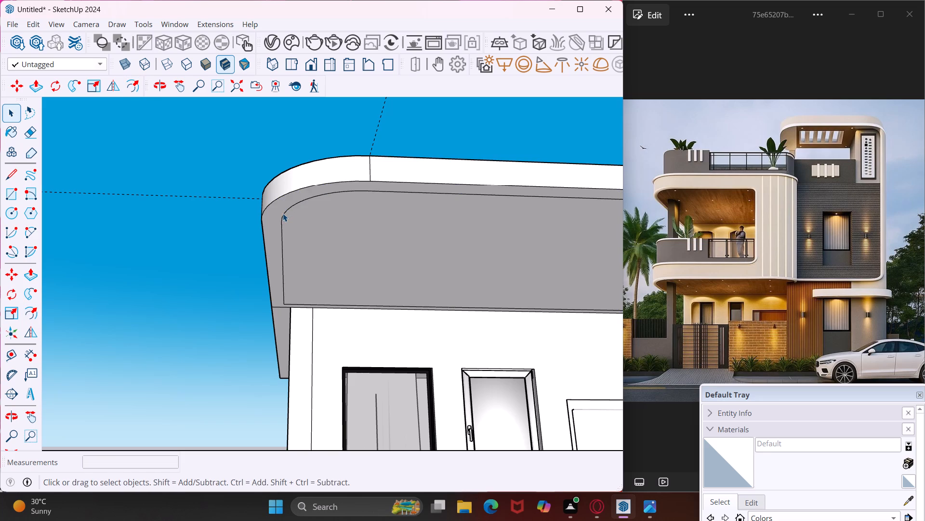
Draw a line about 5" long extending the offset's outer side edge to the rear wall edge of the top slab's underside.
scroll(237, 223, "down", 5)
scroll(272, 272, "up", 4)
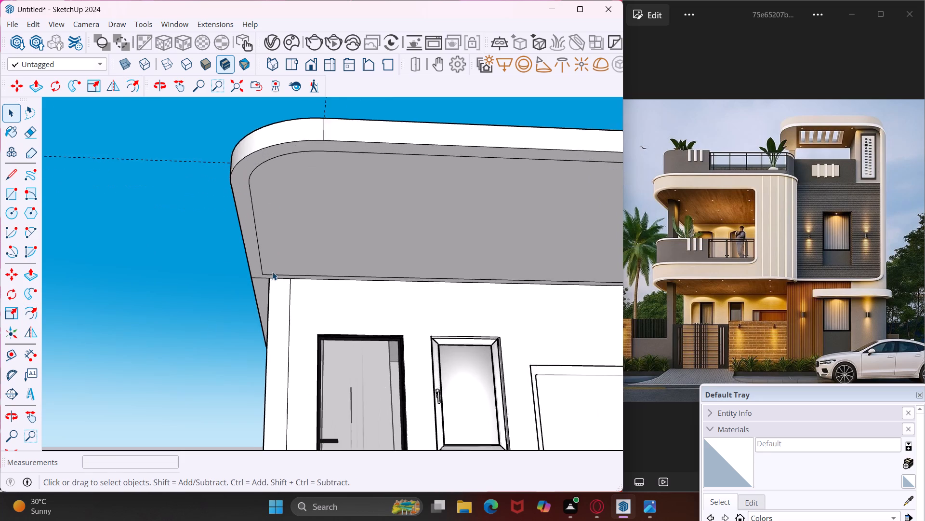
scroll(272, 272, "up", 6)
middle_click_drag(272, 273, 406, 250)
scroll(281, 260, "up", 9)
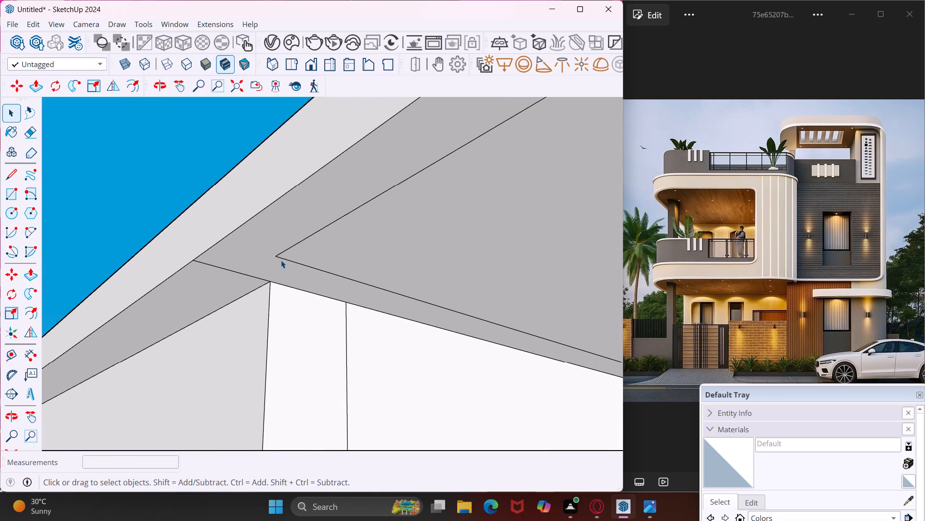
key("l")
left_click(277, 256)
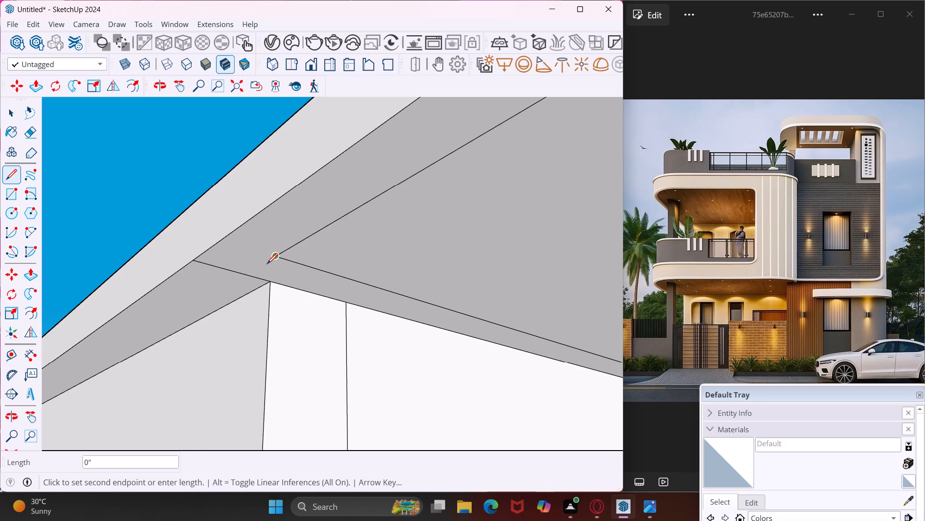
scroll(255, 279, "up", 4)
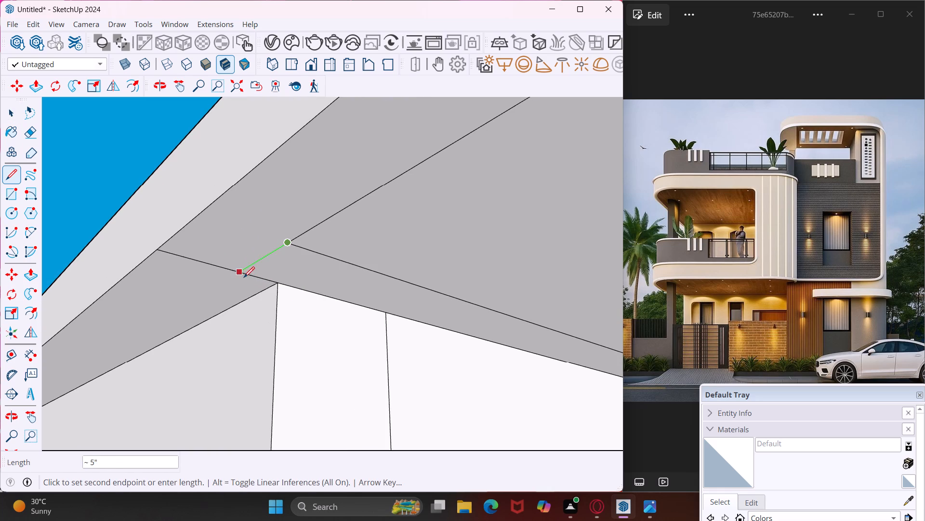
left_click(239, 273)
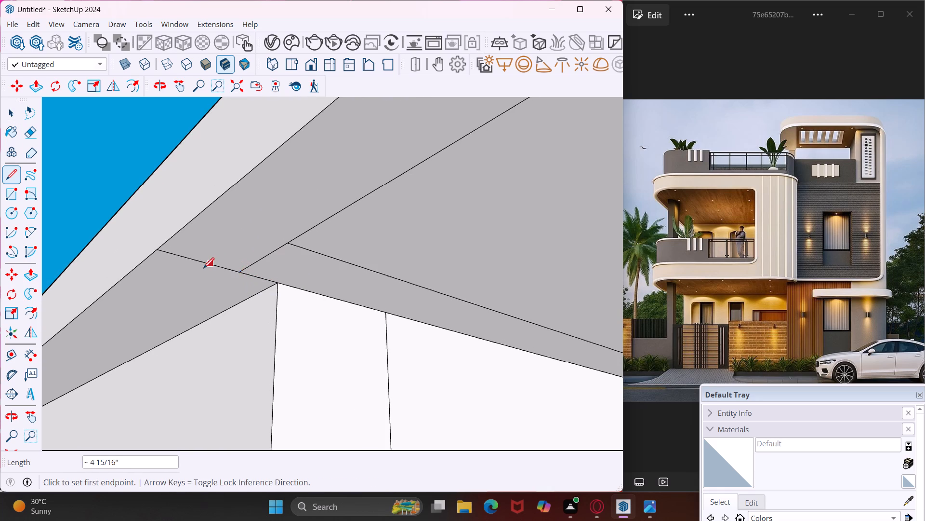
Draw a line about 5" long extending the offset's front edge to the inner side wall edge of the top slab's underside.
scroll(188, 268, "down", 6)
scroll(182, 273, "down", 16)
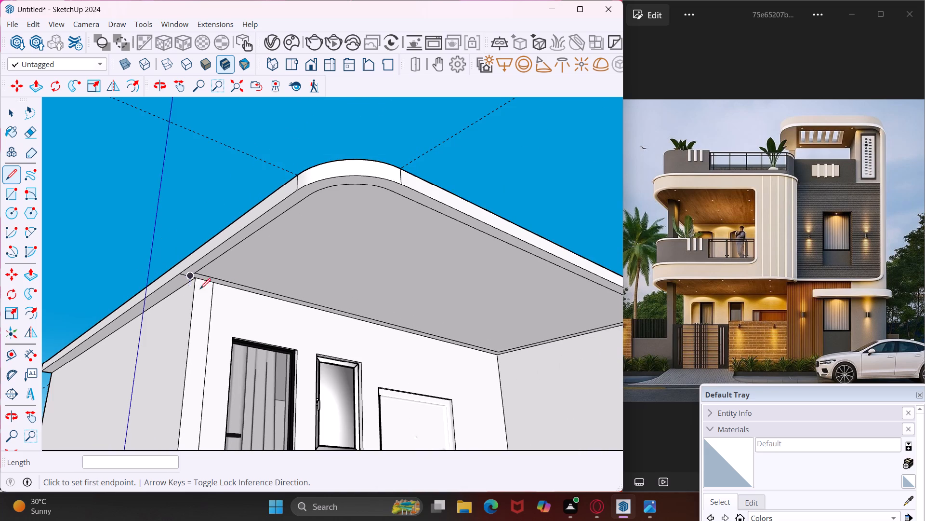
middle_click_drag(384, 262, 234, 278)
scroll(210, 271, "down", 2)
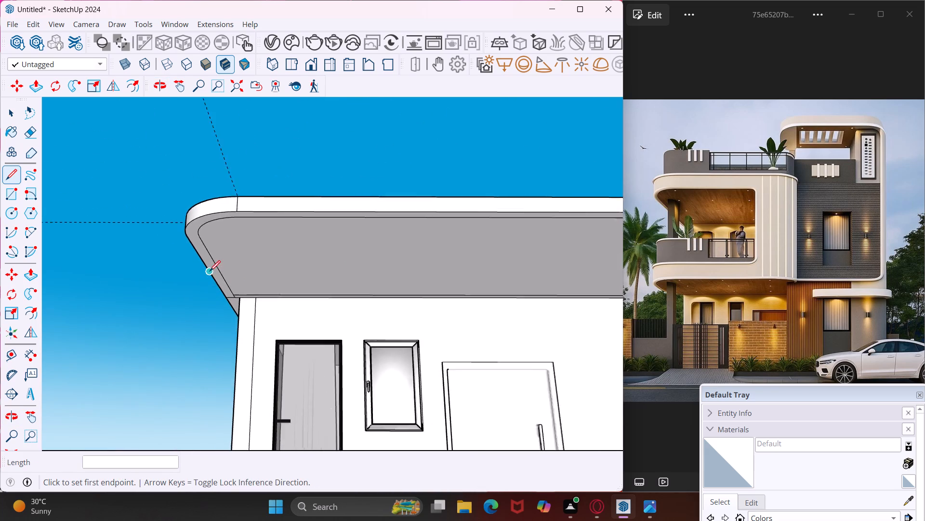
scroll(210, 271, "down", 4)
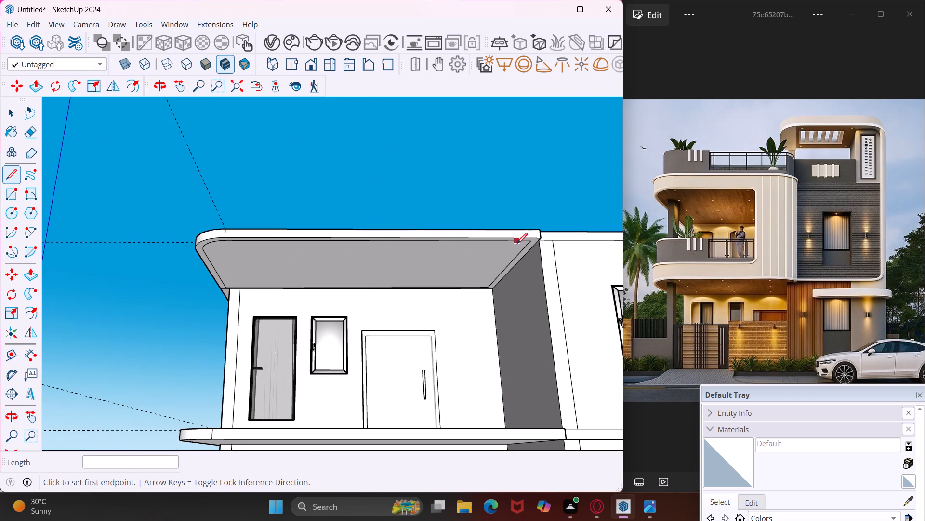
scroll(527, 246, "up", 16)
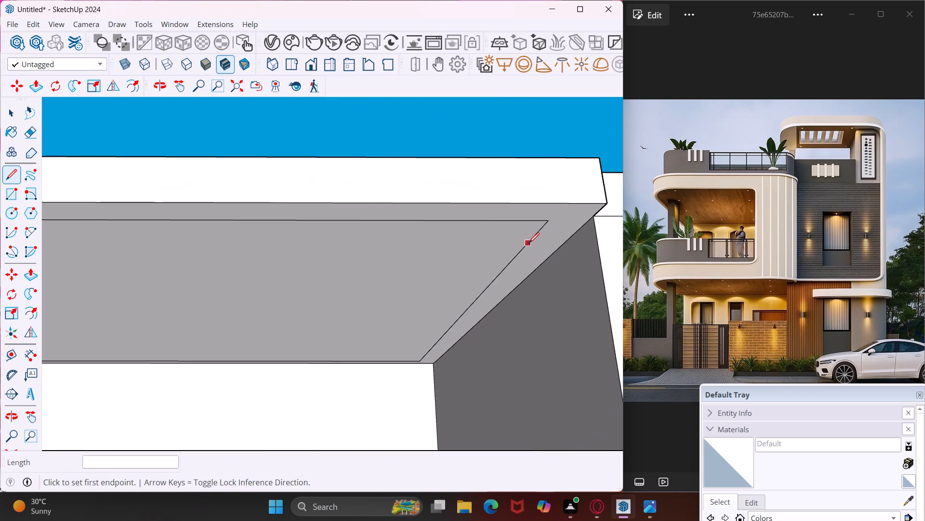
left_click(546, 224)
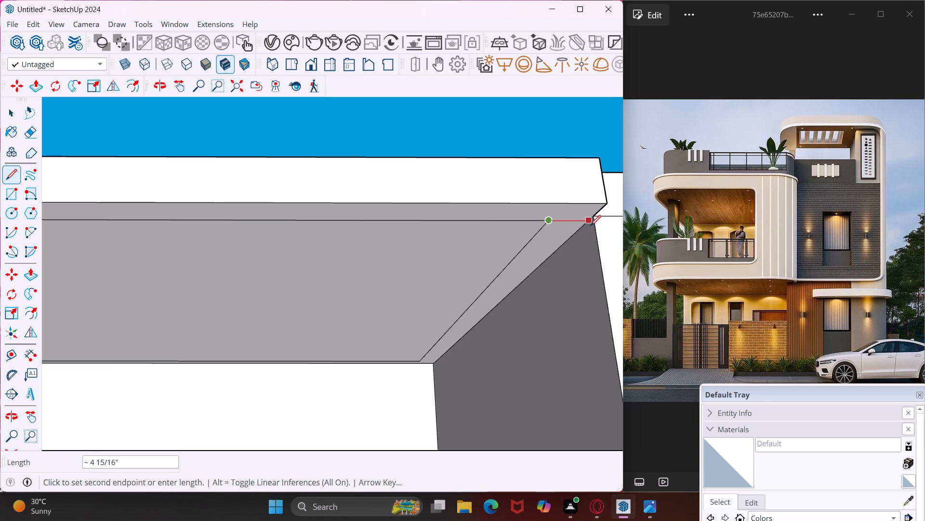
scroll(590, 225, "up", 9)
left_click(586, 217)
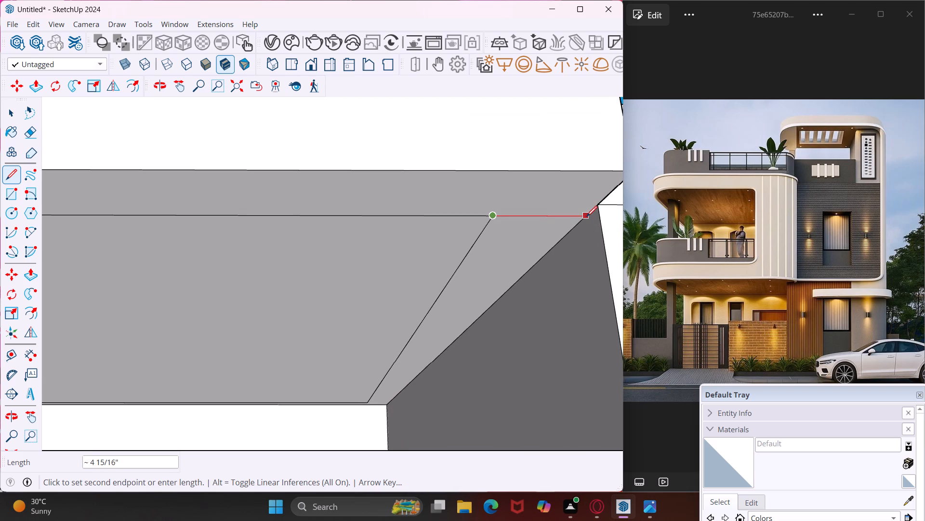
key("Escape")
key("space")
Examine the rounded top and balcony slabs and where the balcony slab meets the adjoining window wall.
scroll(486, 223, "down", 6)
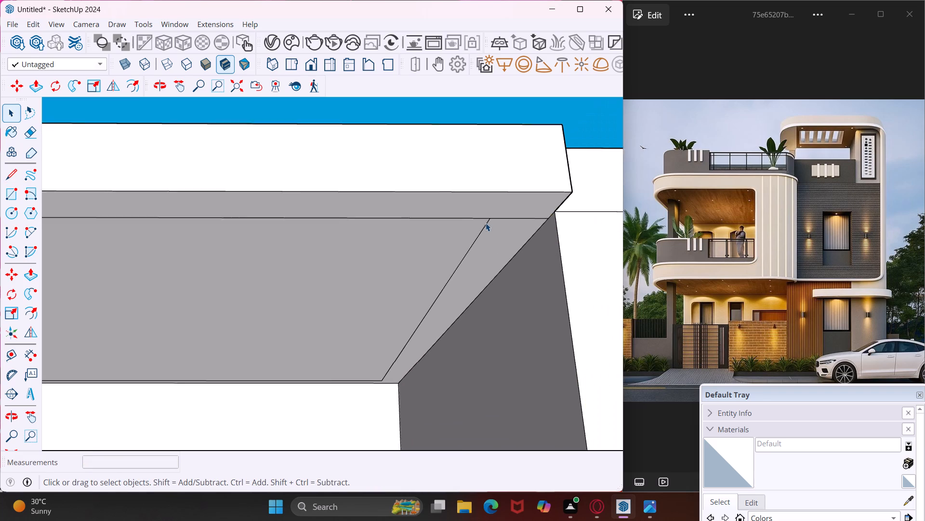
scroll(478, 223, "down", 20)
scroll(478, 223, "down", 5)
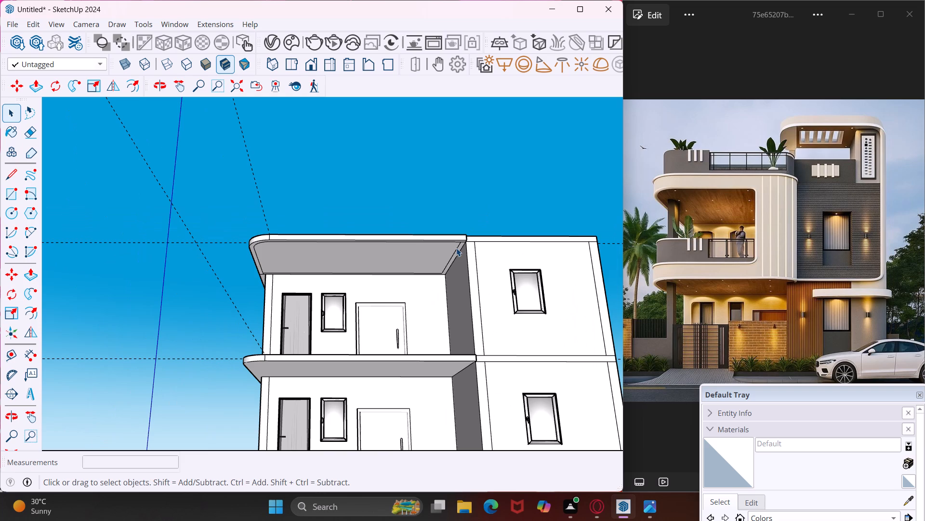
middle_click_drag(458, 311, 456, 394)
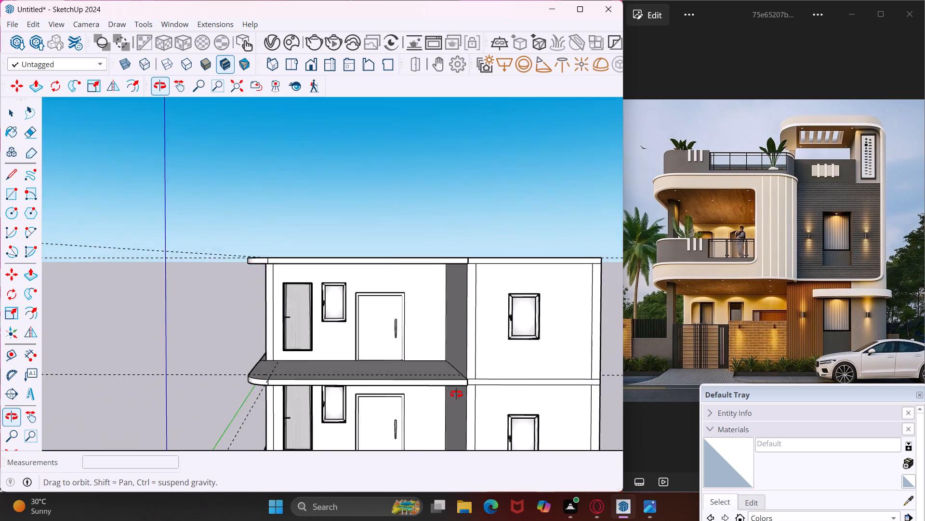
middle_click_drag(456, 394, 457, 406)
scroll(462, 371, "up", 5)
middle_click_drag(450, 377, 440, 419)
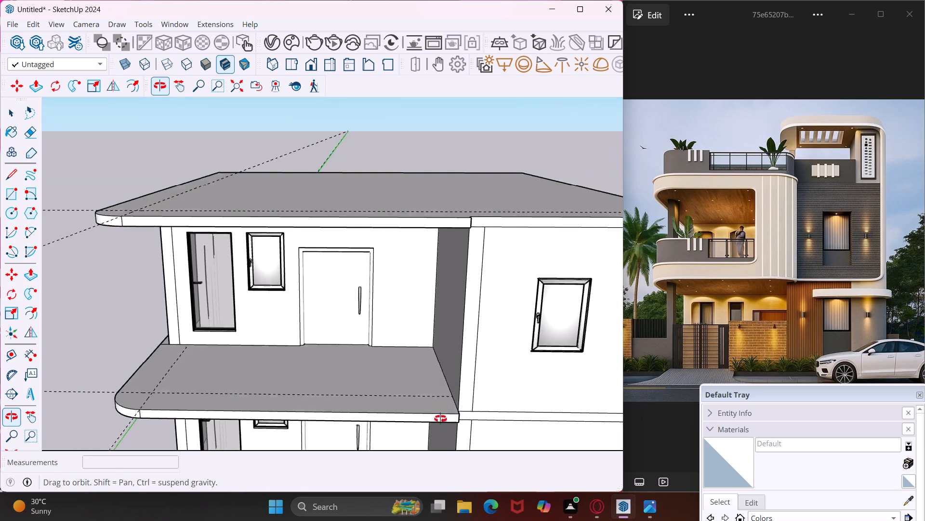
middle_click_drag(440, 419, 435, 443)
scroll(437, 414, "up", 4)
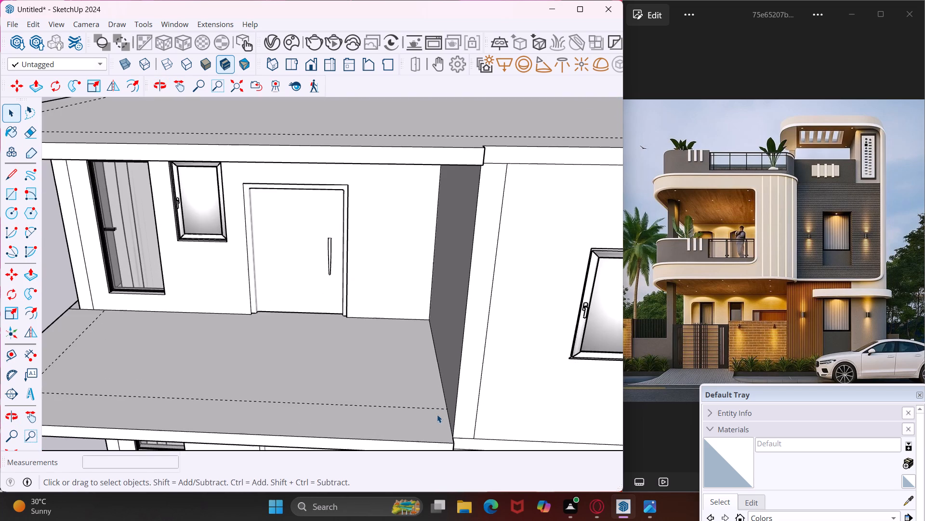
middle_click_drag(437, 414, 316, 439)
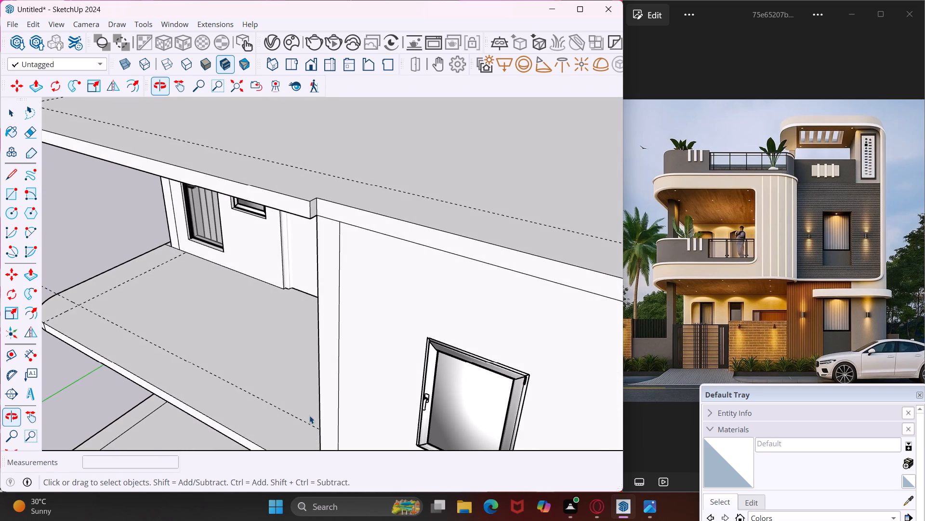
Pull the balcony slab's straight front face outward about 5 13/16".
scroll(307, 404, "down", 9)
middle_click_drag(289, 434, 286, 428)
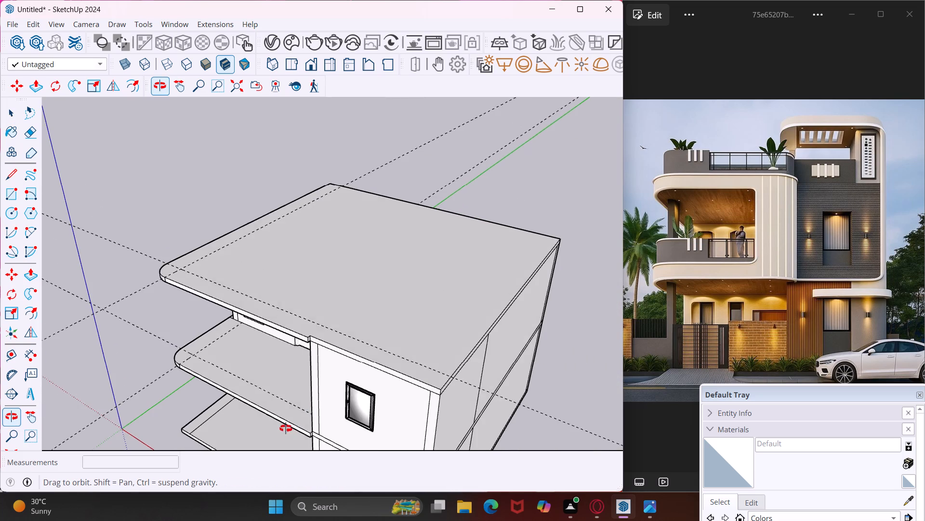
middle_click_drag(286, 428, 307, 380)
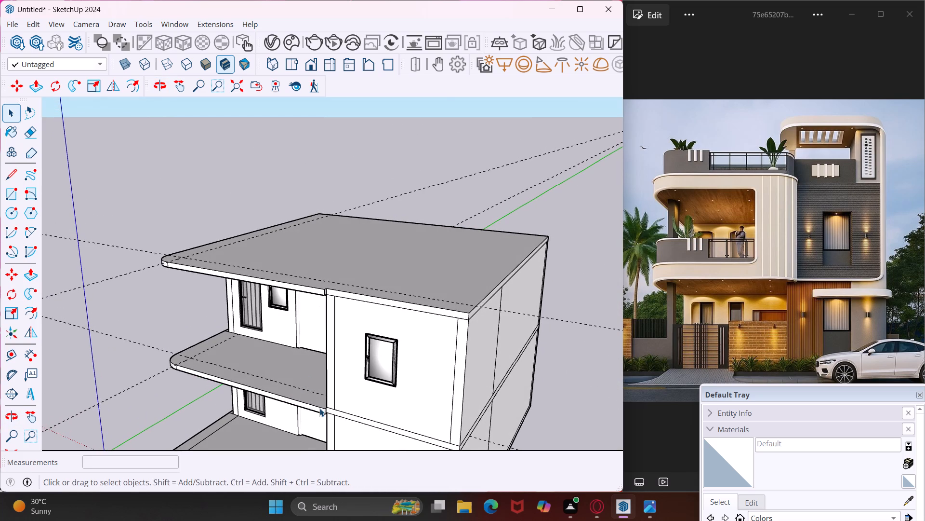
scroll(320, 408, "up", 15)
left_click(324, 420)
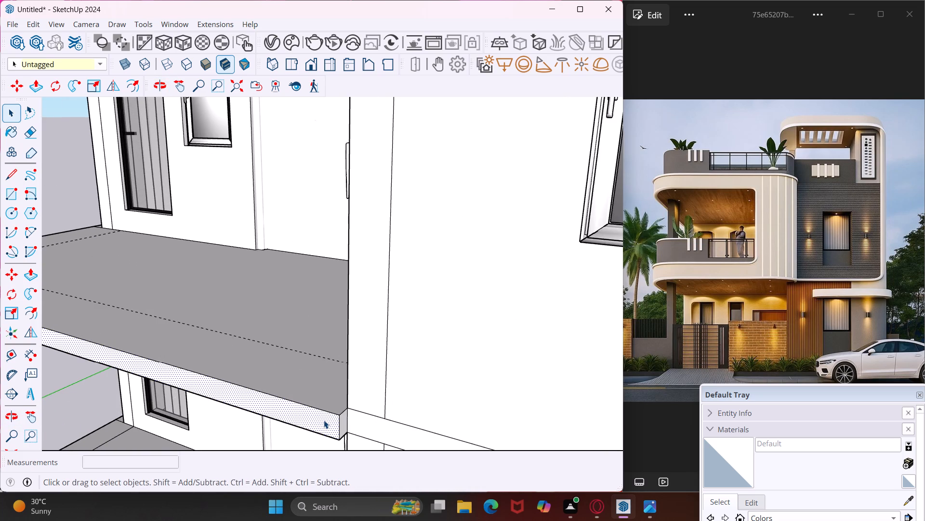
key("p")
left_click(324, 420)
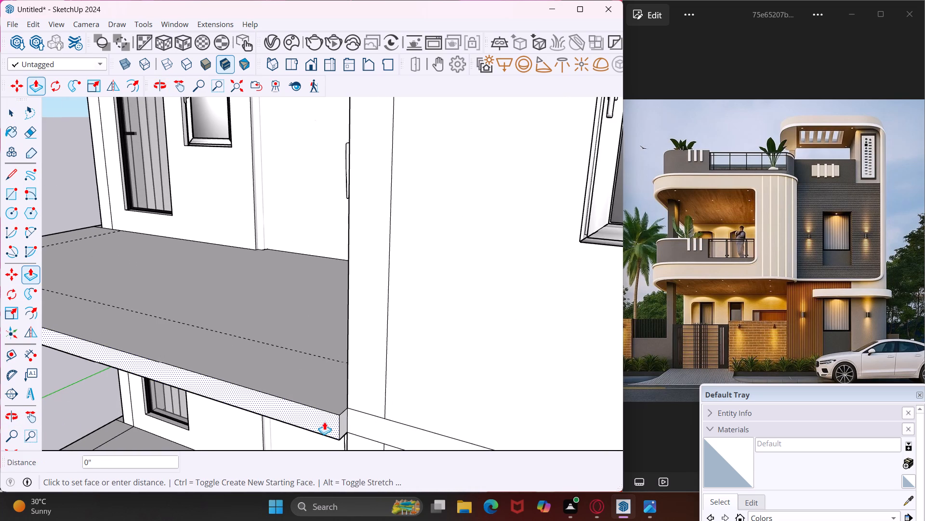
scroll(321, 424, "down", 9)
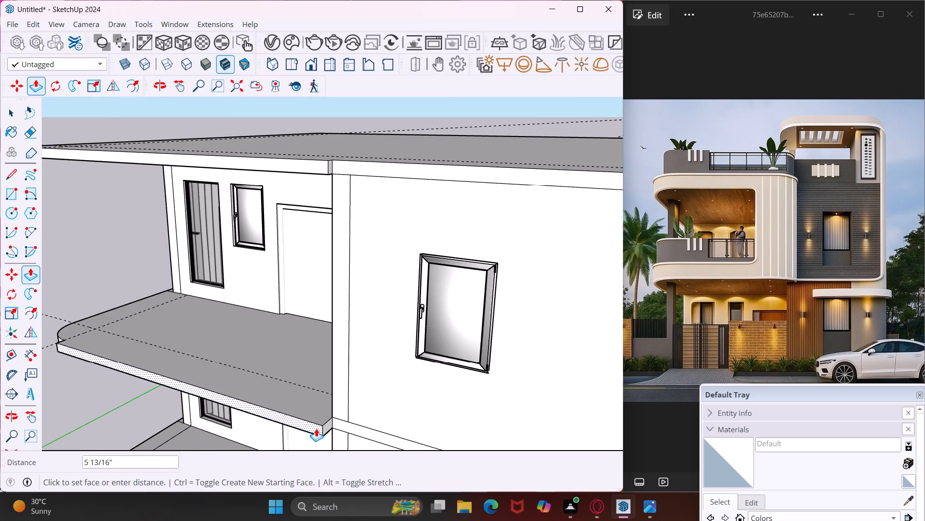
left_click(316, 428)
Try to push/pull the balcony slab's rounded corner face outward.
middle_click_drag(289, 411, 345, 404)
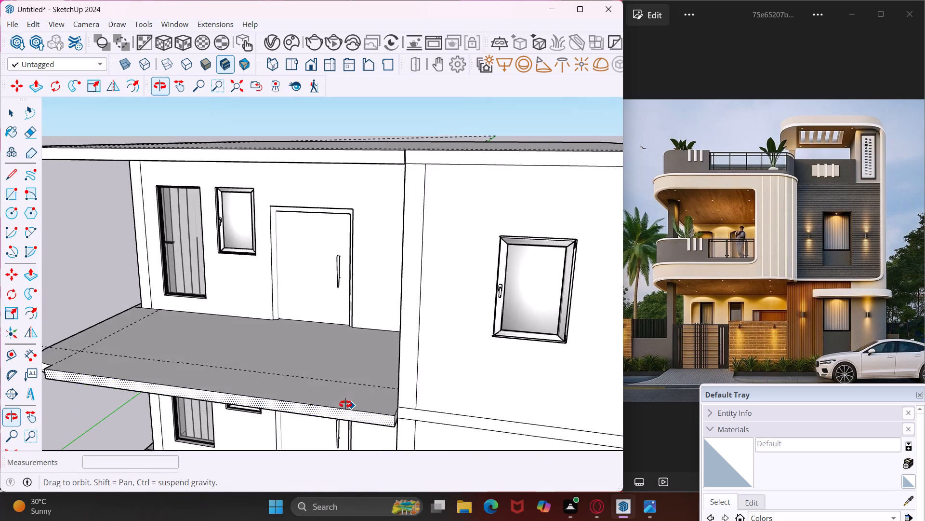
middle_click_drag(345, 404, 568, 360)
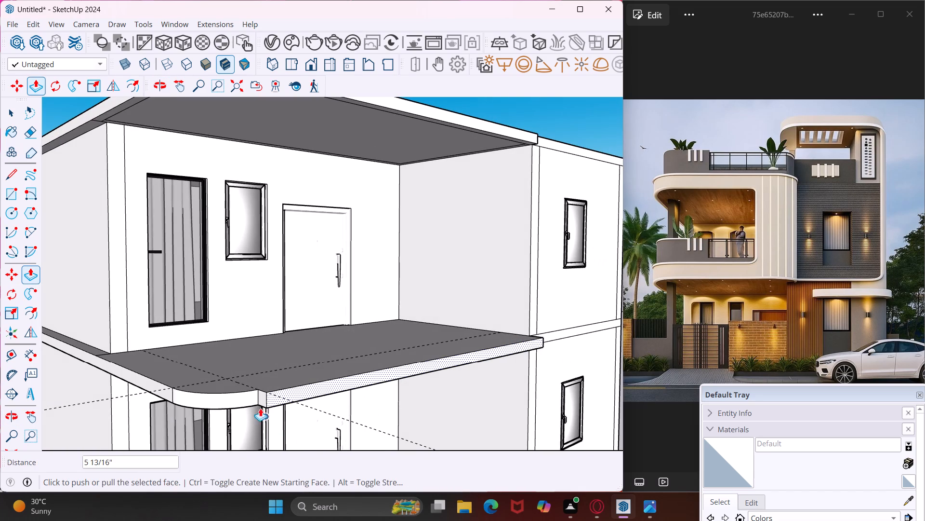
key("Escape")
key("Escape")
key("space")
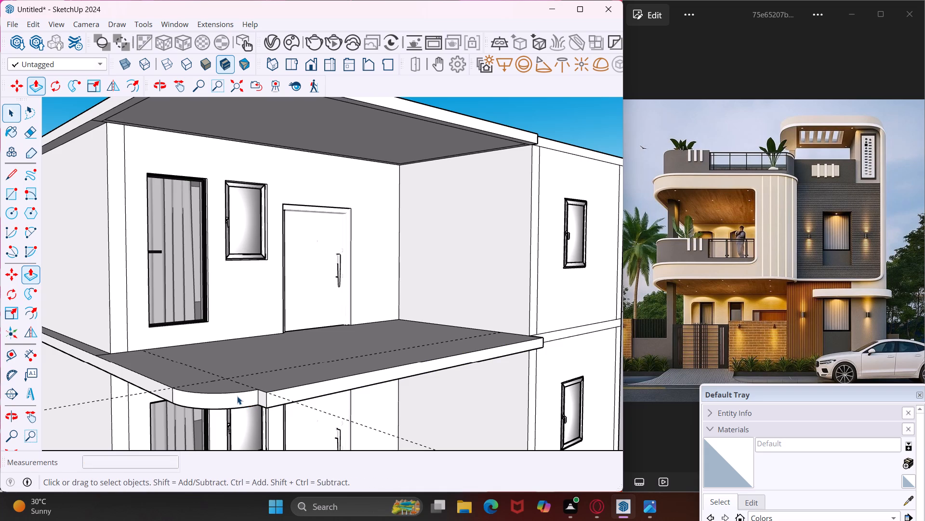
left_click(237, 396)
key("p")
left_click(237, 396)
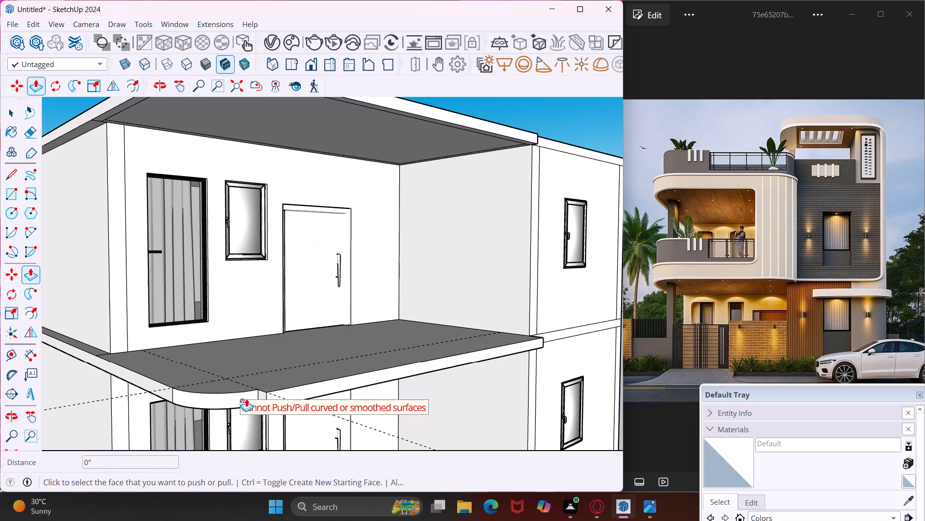
Undo the balcony slab extension, the top slab's underside border and the corner rounding on both slabs, back to square corners.
key("ctrl+z")
key("ctrl+z")
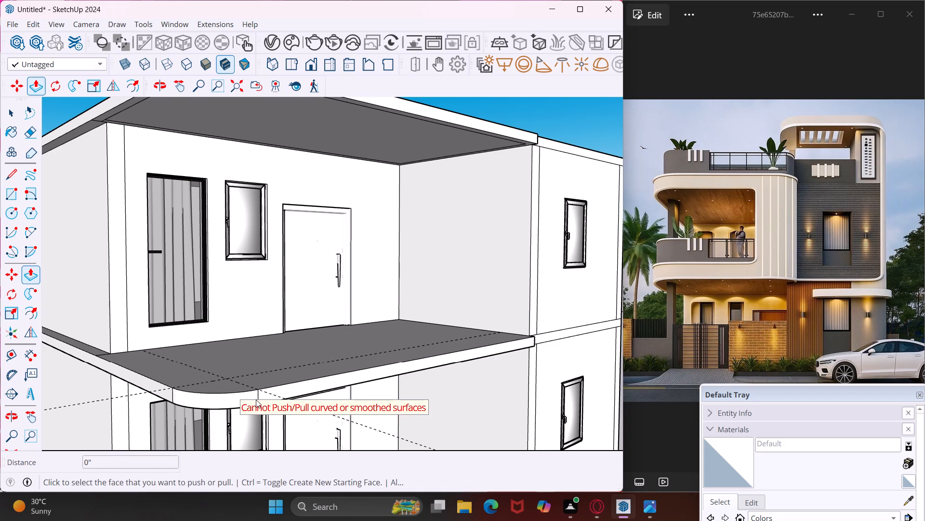
key("ctrl+z")
key("ctrl+z")
key("ctrl+z")
key("ctrl+z")
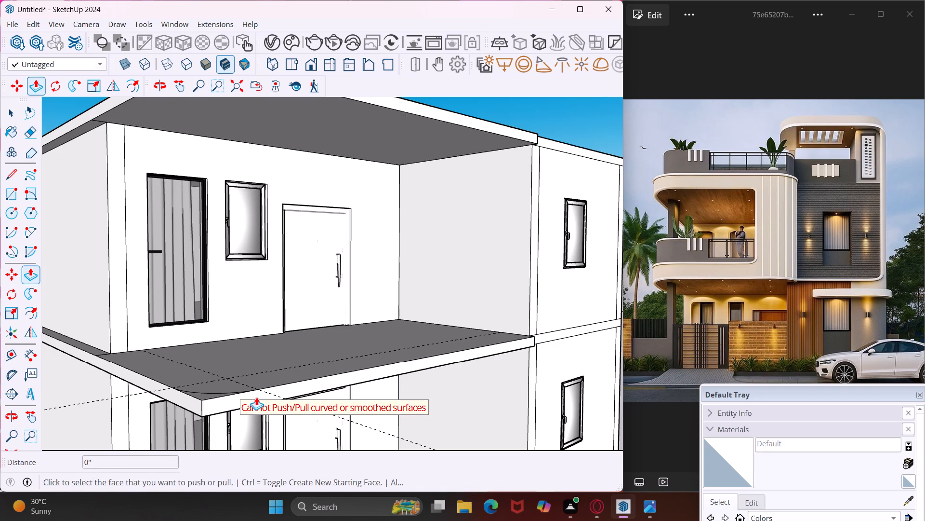
key("ctrl+z")
key("ctrl+z")
key("ctrl+z")
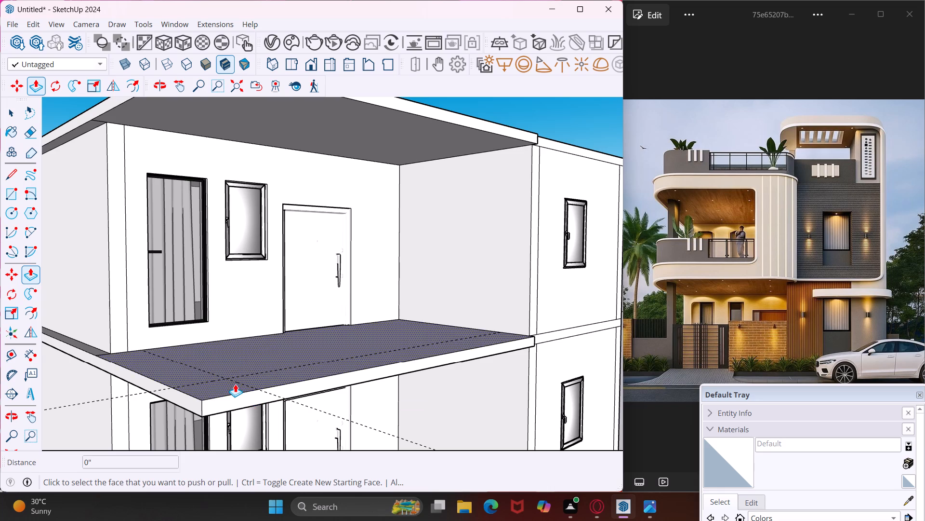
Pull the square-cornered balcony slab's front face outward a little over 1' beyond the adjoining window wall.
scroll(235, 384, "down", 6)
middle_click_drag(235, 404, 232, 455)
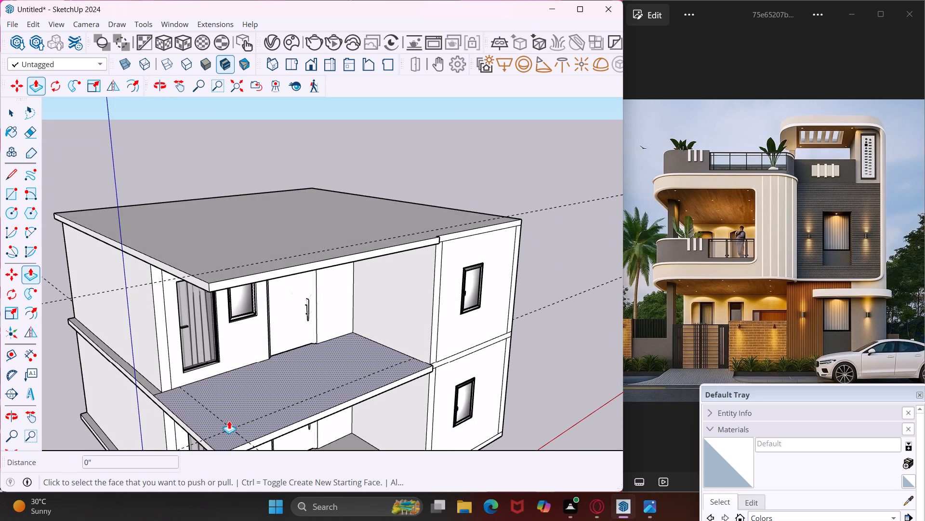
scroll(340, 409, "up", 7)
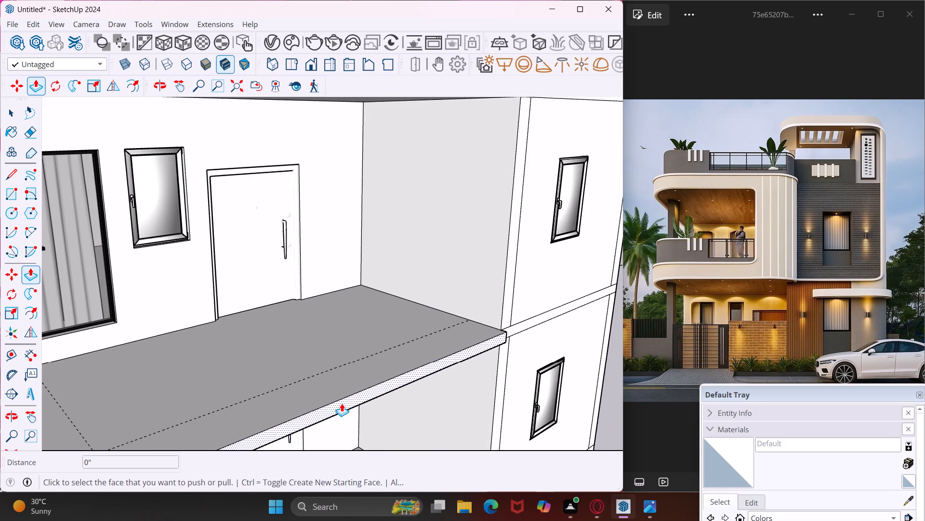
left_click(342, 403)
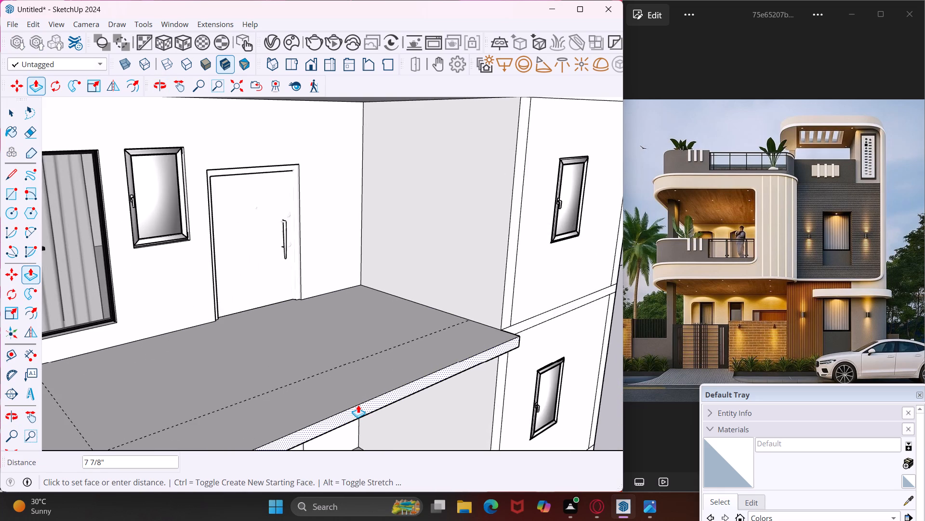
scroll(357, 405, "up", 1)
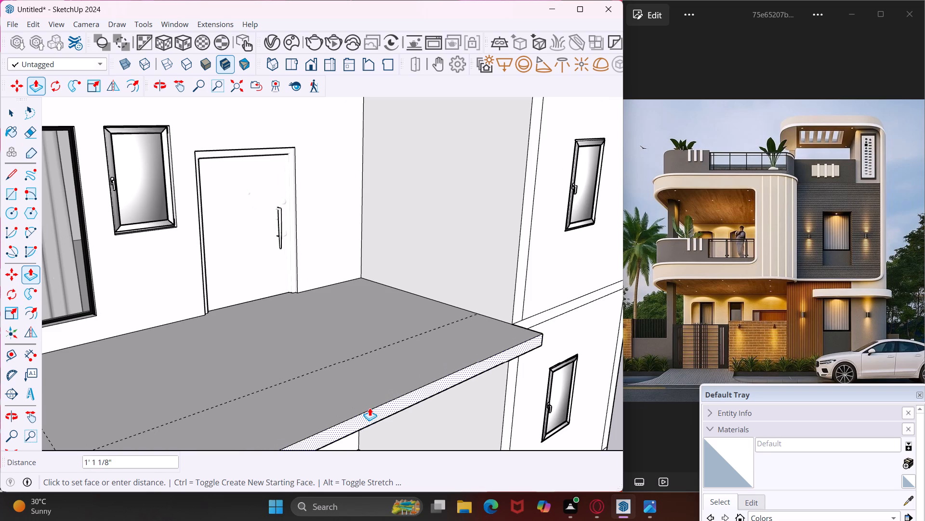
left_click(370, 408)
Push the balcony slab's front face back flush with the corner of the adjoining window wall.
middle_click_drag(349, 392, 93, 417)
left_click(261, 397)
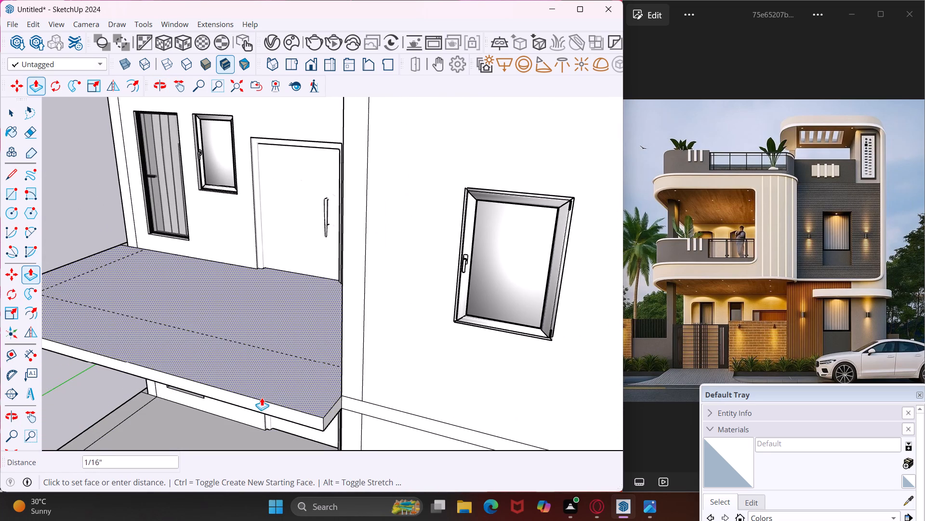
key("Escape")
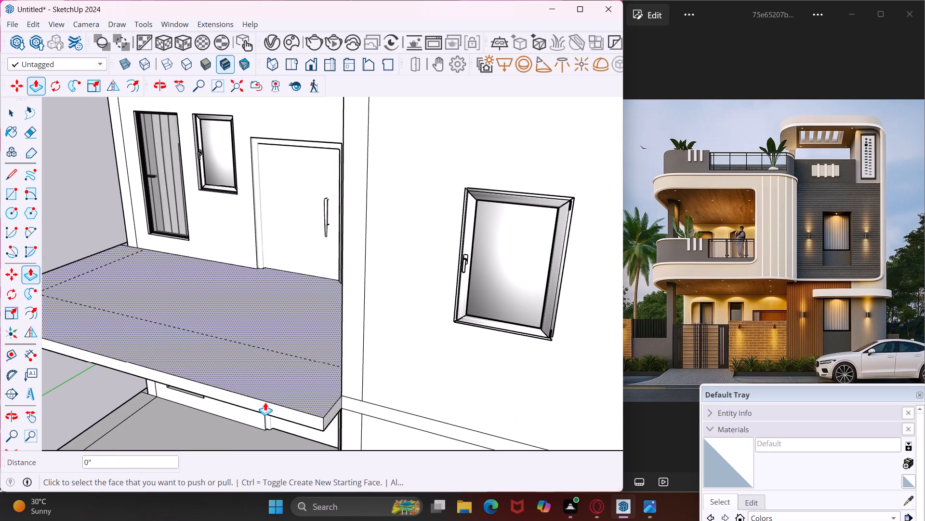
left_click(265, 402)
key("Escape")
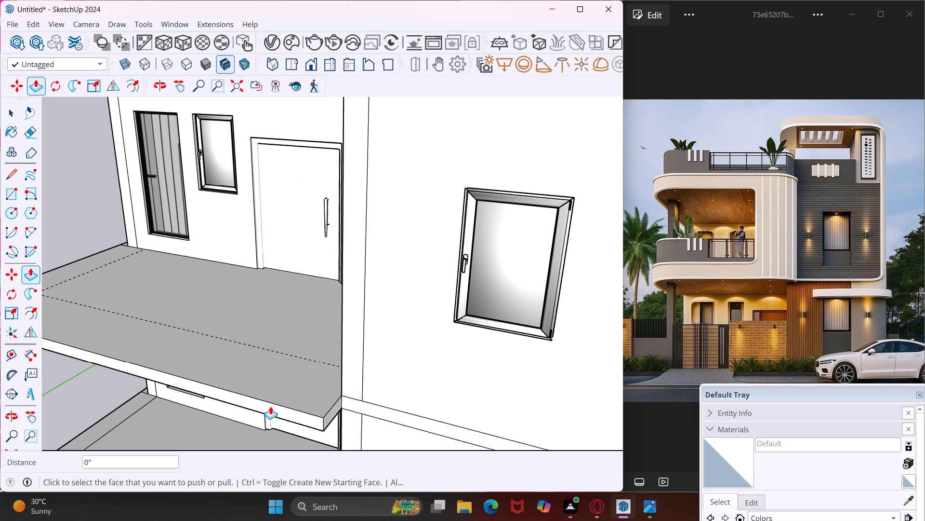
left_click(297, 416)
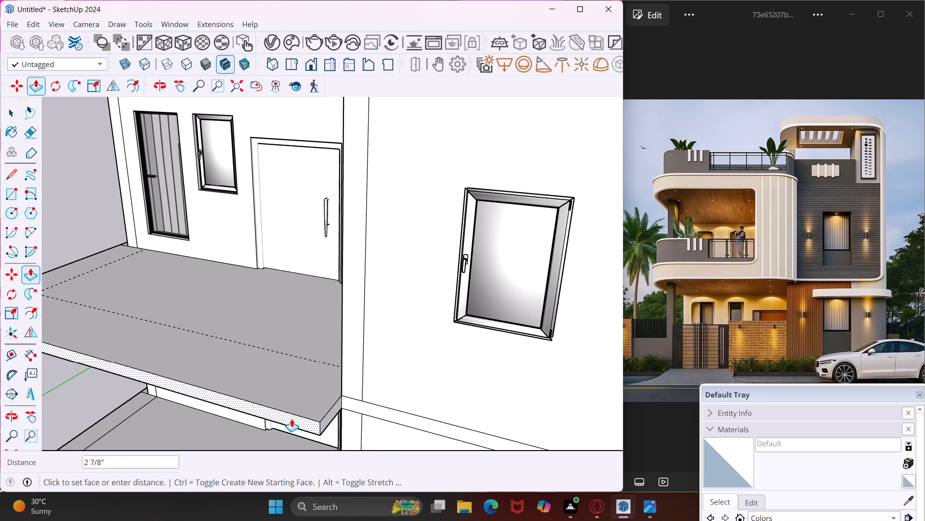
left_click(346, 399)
Pull the balcony slab's front face outward 2' from the adjoining window wall.
left_click(330, 398)
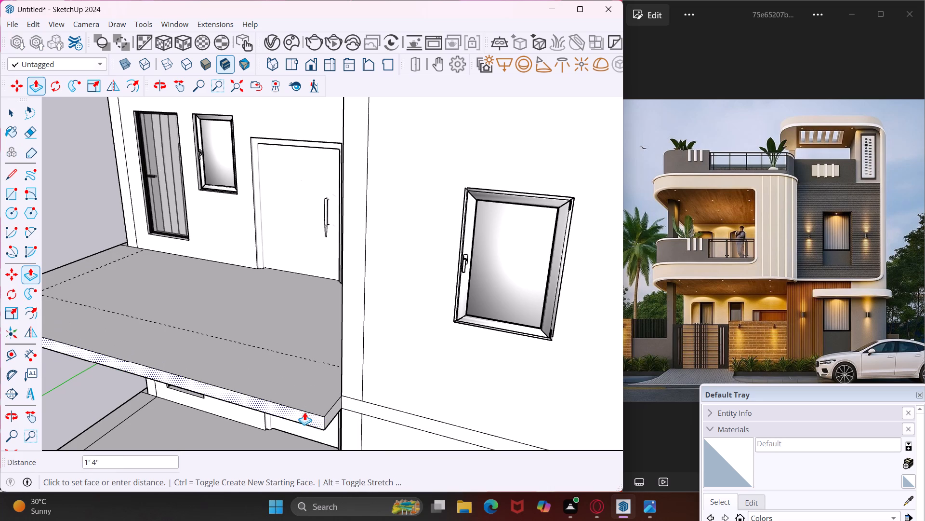
type("2'")
key("Return")
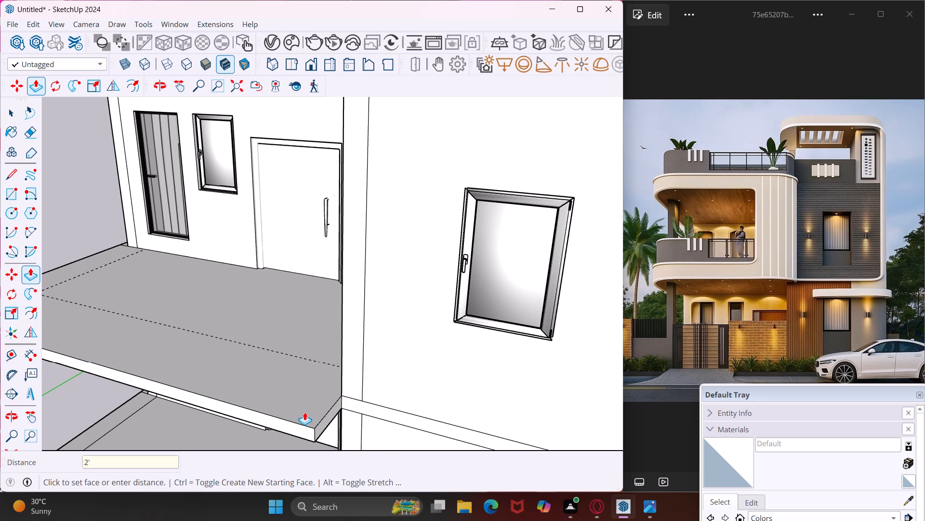
Pull the top slab's front face outward to align with the balcony slab's extended front face.
scroll(313, 407, "down", 9)
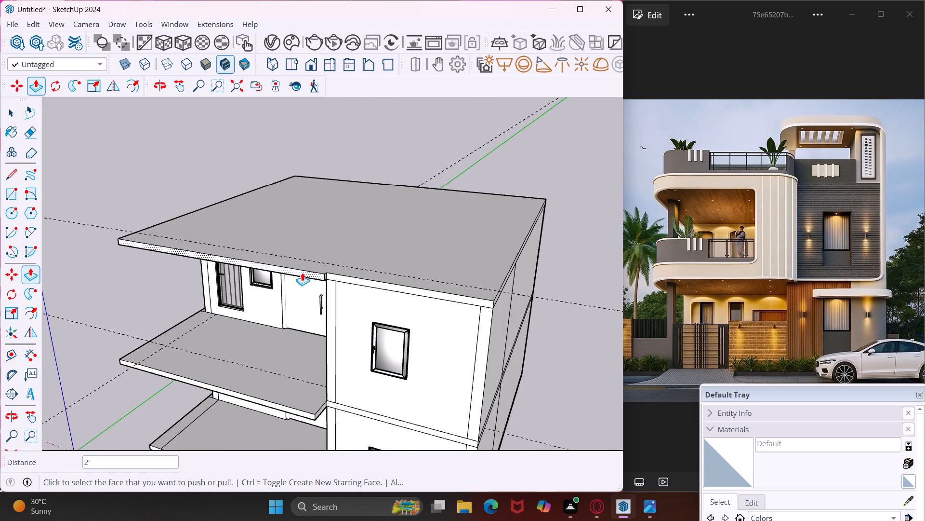
scroll(302, 273, "up", 2)
left_click(309, 275)
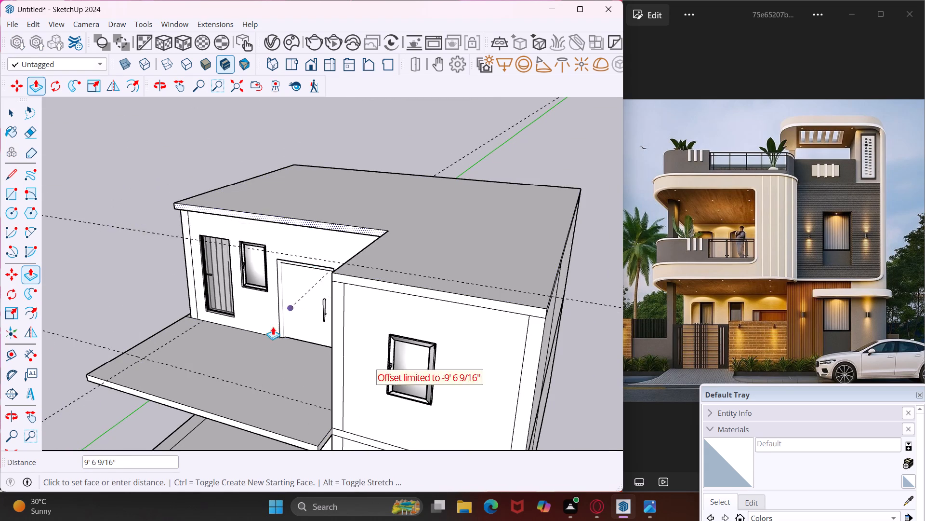
left_click(290, 437)
key("Escape")
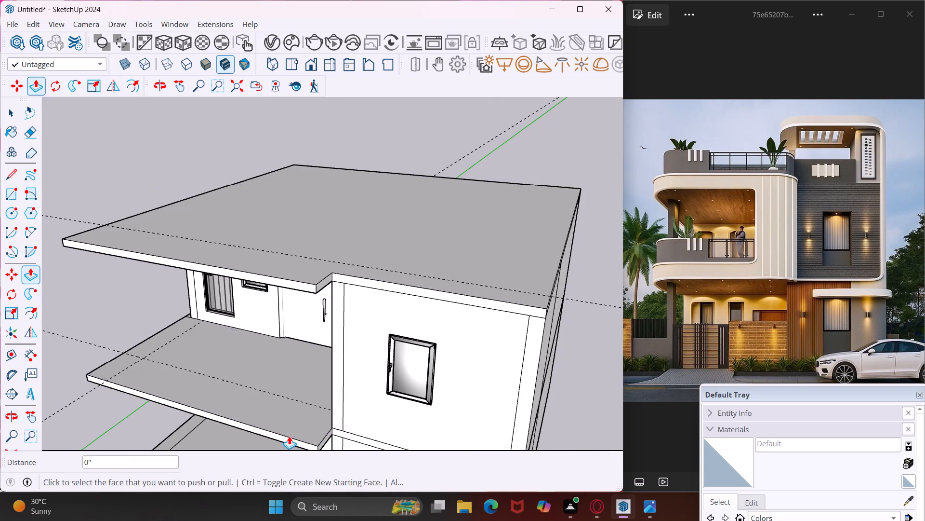
key("space")
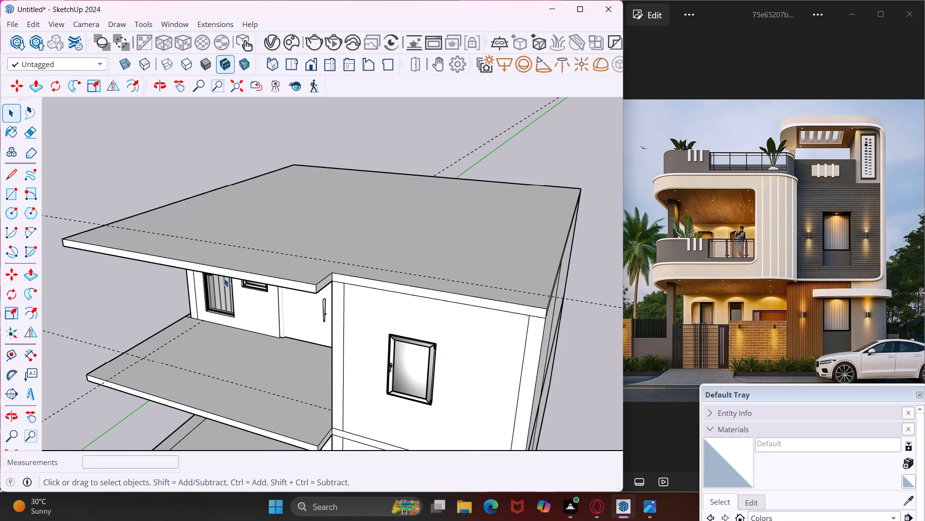
Delete all construction guides from the model.
middle_click_drag(196, 272, 425, 297)
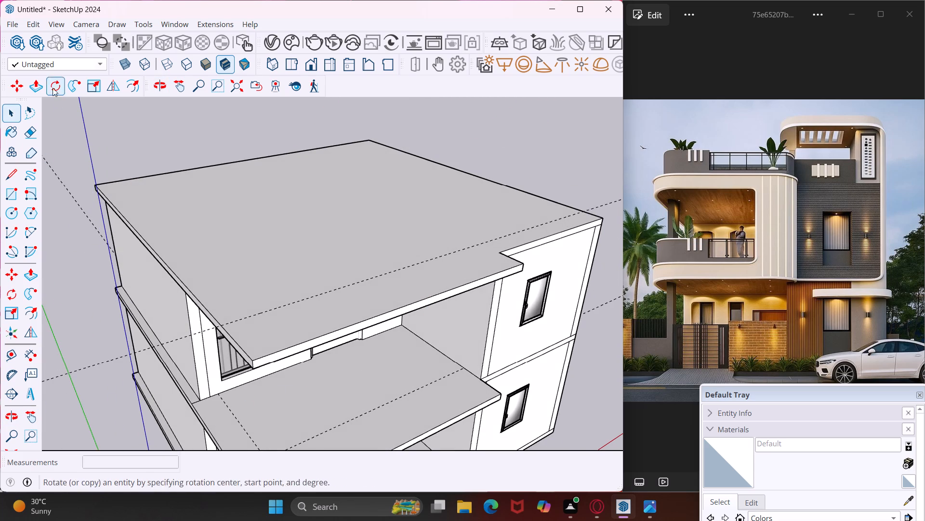
left_click(36, 27)
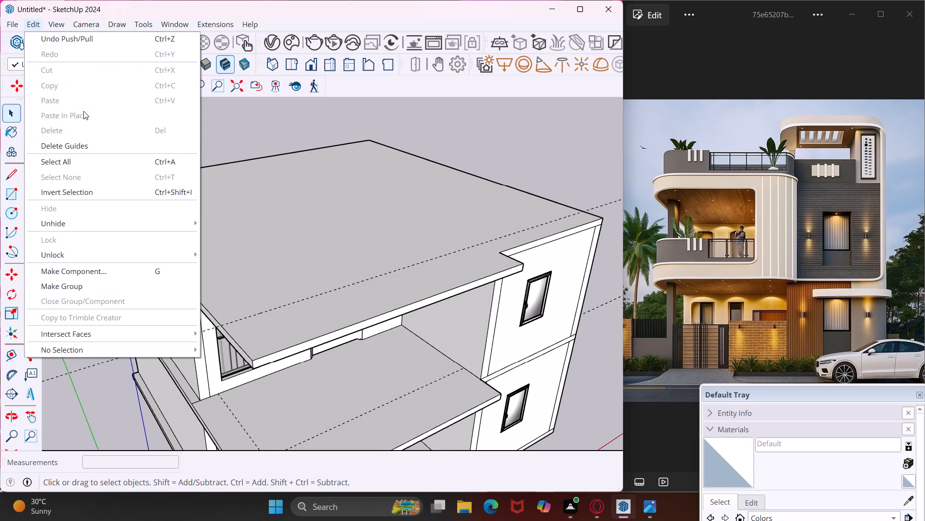
left_click(85, 144)
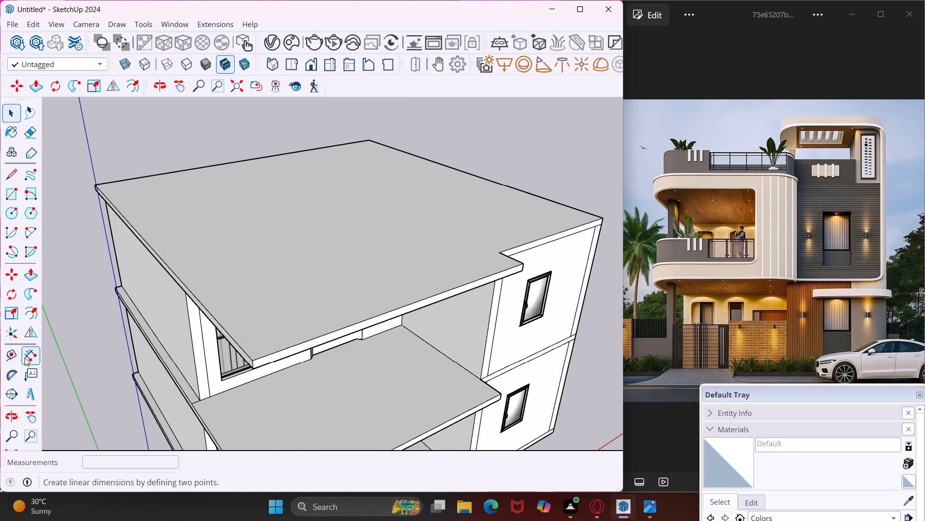
Place a guide on the top slab 2' inward from its outer side edge.
left_click(17, 356)
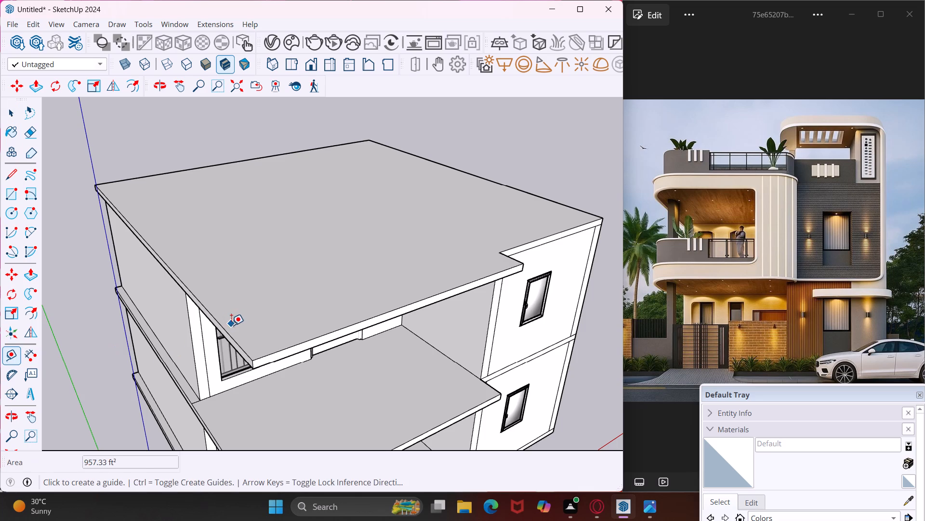
left_click(231, 335)
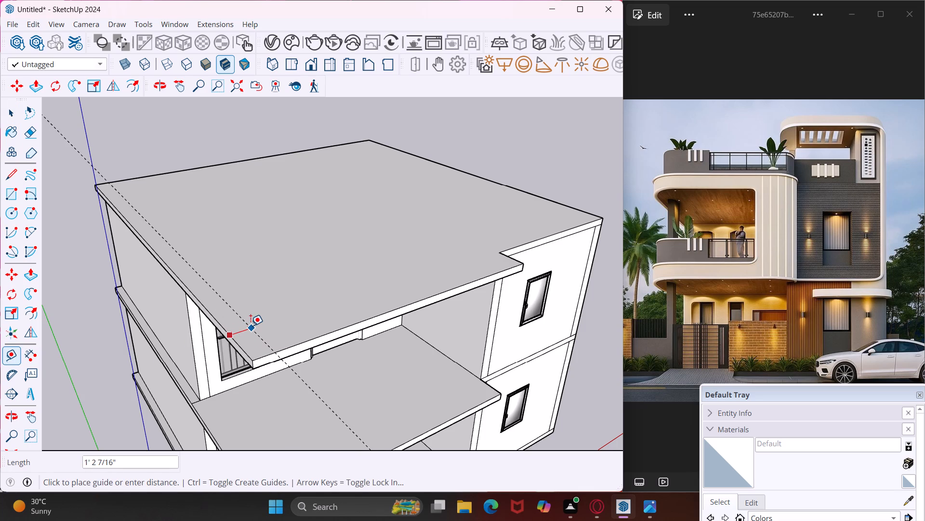
type("2'")
key("Return")
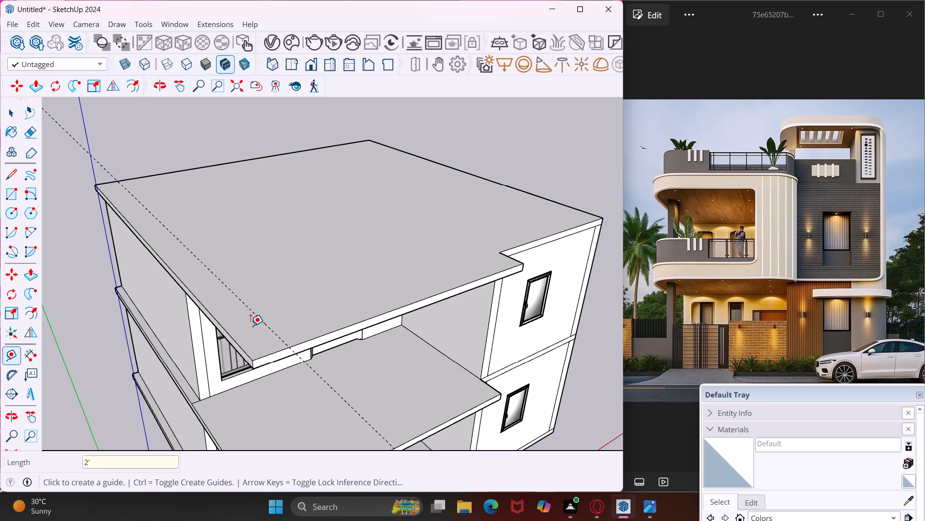
Place a guide on the top slab 2' inward from its extended front edge.
left_click(276, 356)
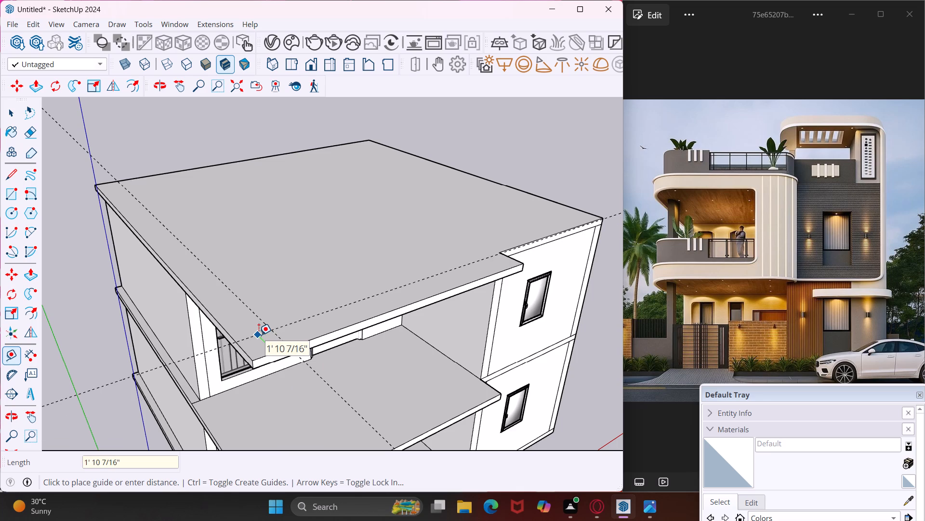
type("2'")
key("Return")
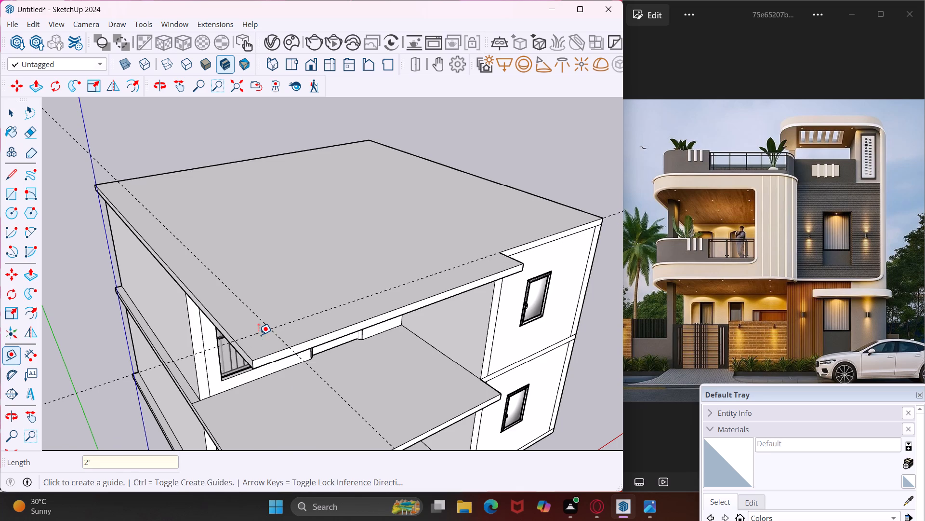
scroll(259, 334, "down", 9)
scroll(265, 407, "up", 3)
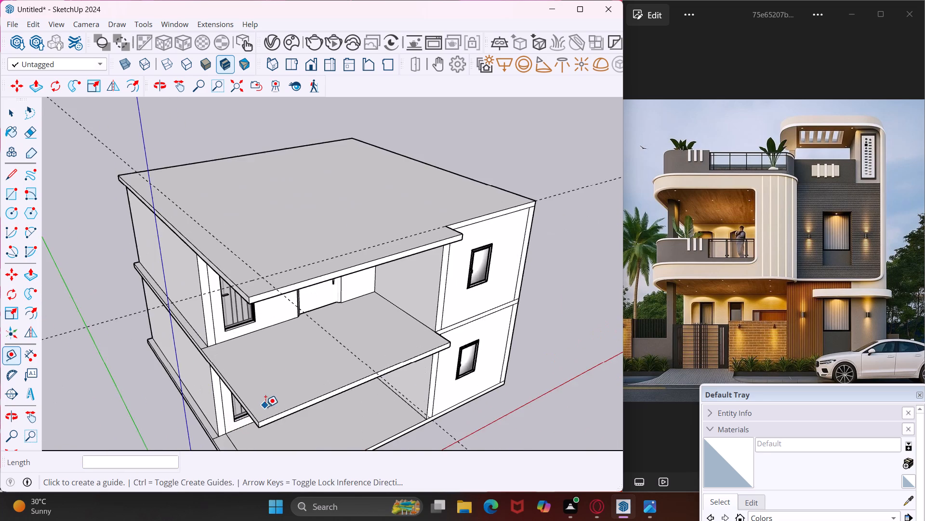
Place a guide on the balcony slab 2' inward from its outer side edge.
scroll(265, 407, "up", 8)
left_click(246, 417)
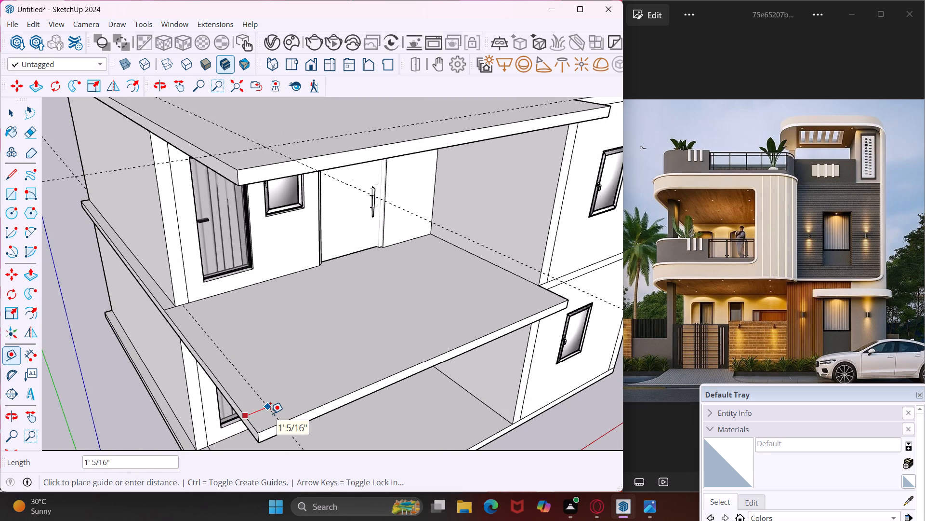
type("2'")
key("Return")
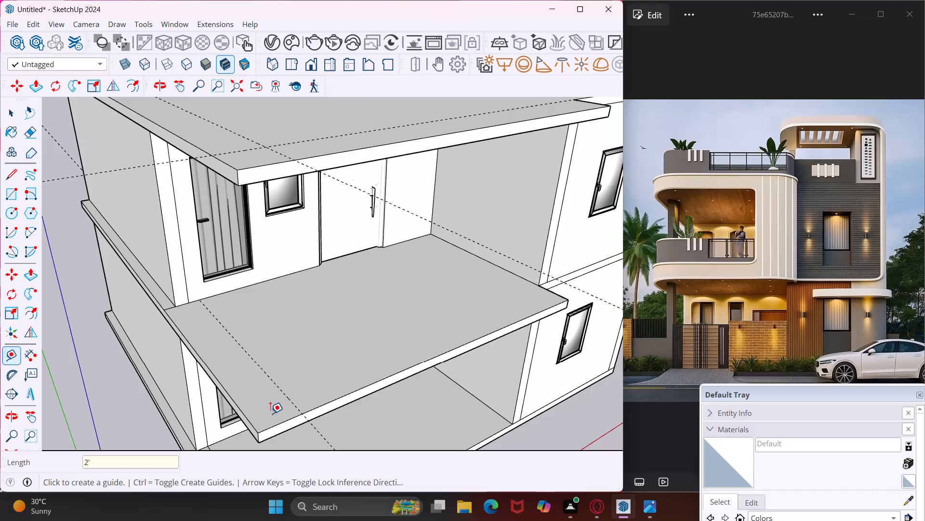
Place a guide on the balcony slab 2' inward from its extended front edge.
left_click(276, 432)
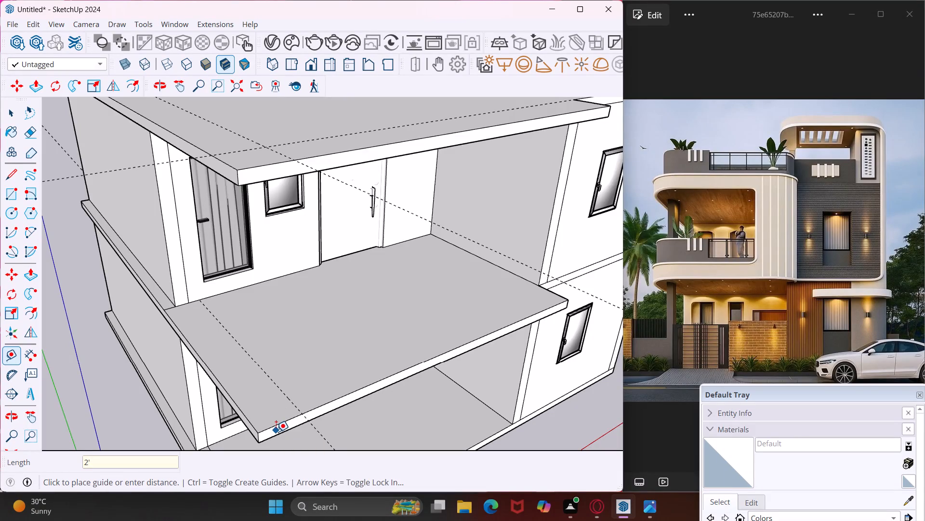
key("Escape")
left_click(276, 428)
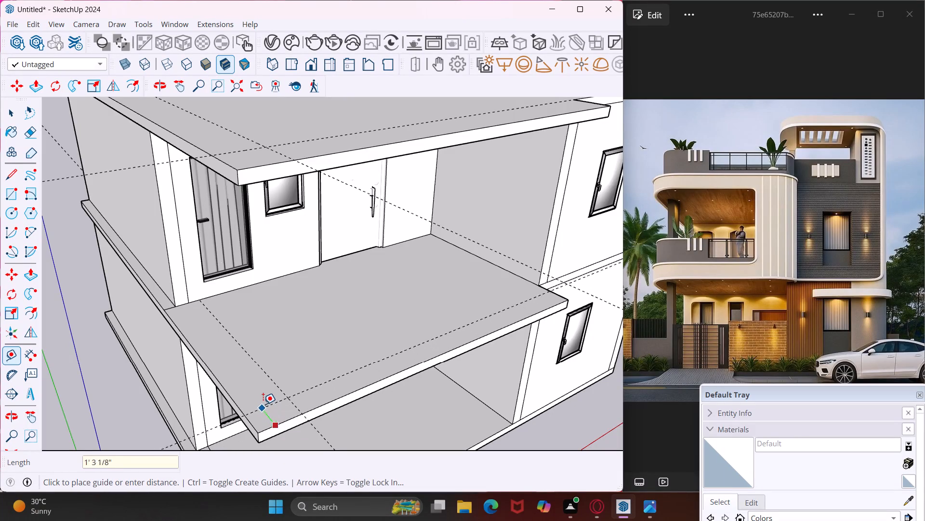
type("2'")
key("Return")
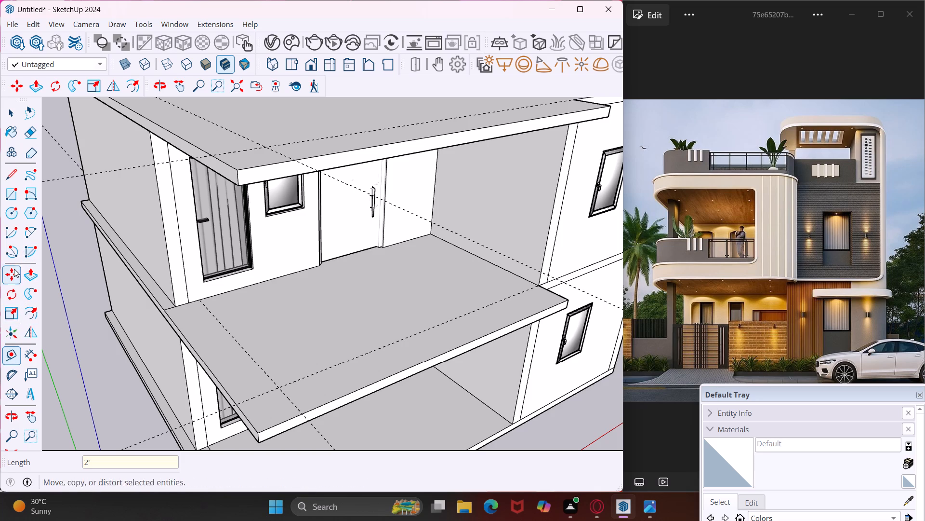
Draw a 2' radius tangent arc across the top slab's outer front corner between the two guide intersections.
left_click(26, 230)
middle_click_drag(237, 150, 158, 214)
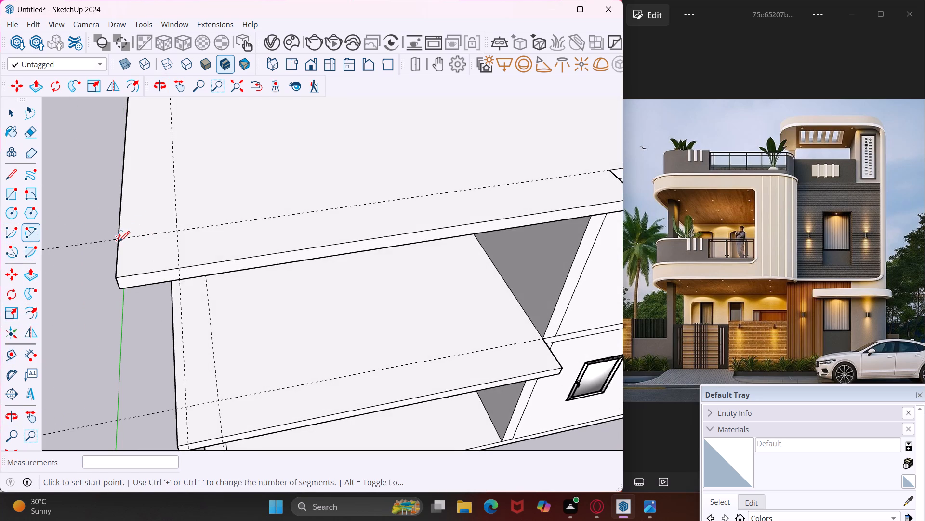
left_click(119, 239)
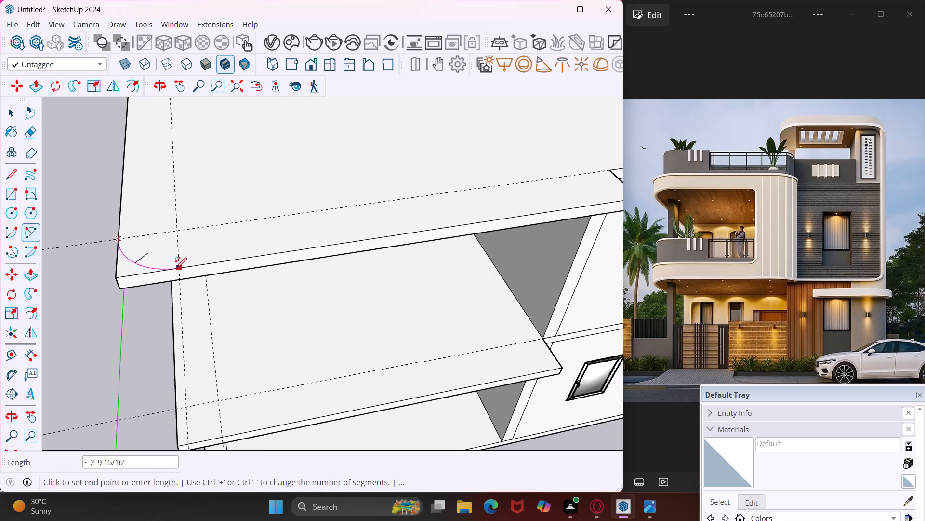
left_click(177, 268)
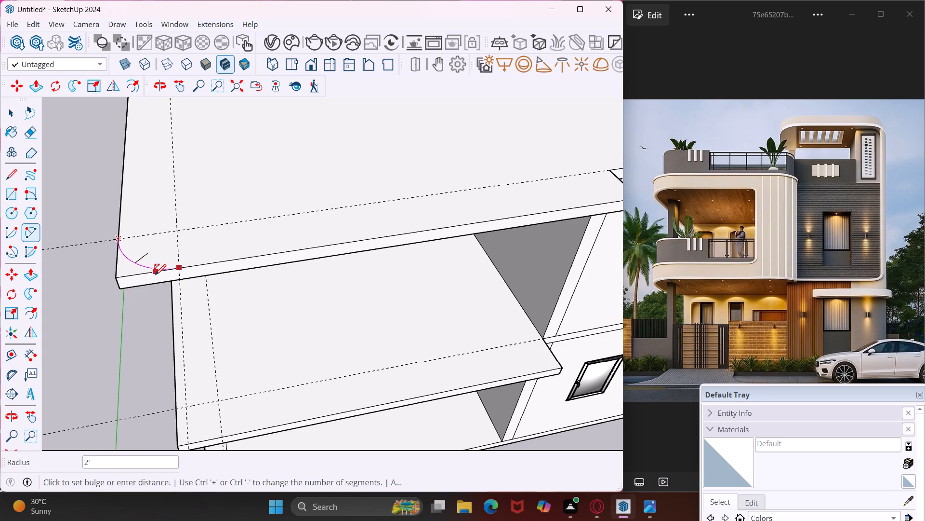
left_click(155, 275)
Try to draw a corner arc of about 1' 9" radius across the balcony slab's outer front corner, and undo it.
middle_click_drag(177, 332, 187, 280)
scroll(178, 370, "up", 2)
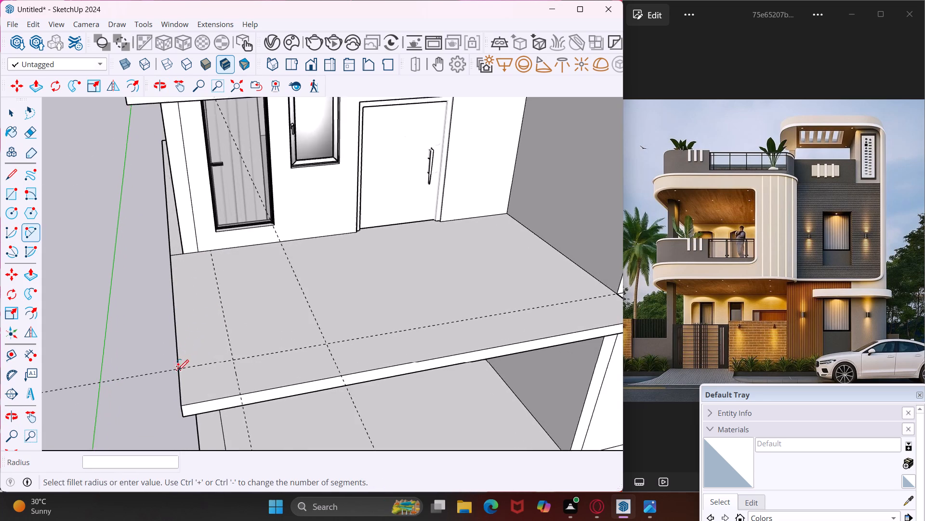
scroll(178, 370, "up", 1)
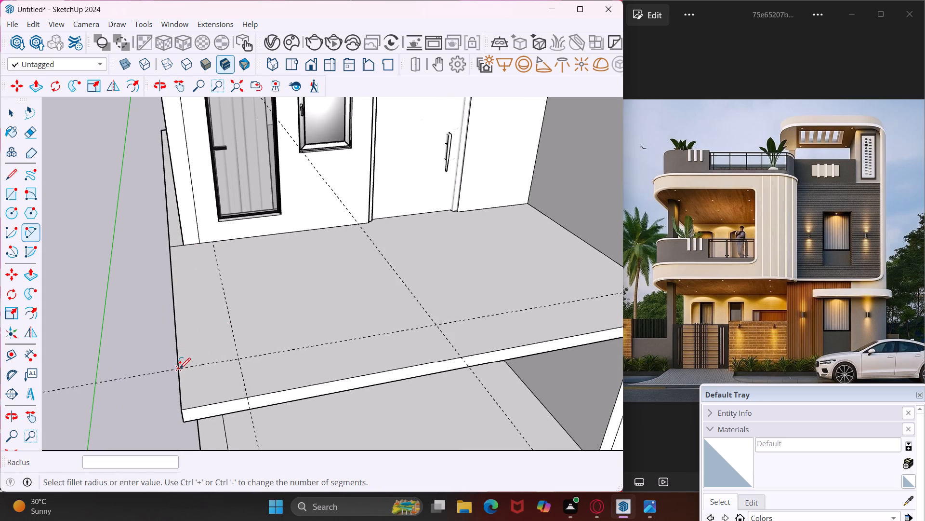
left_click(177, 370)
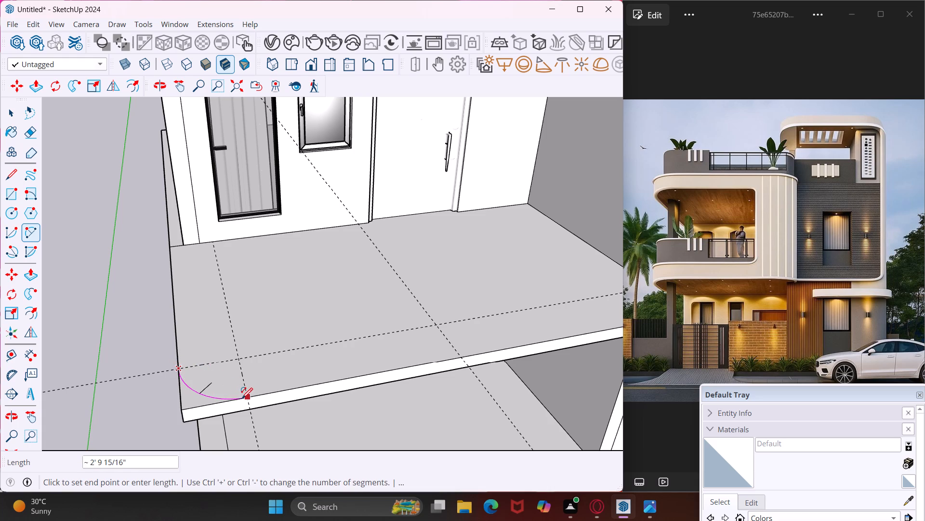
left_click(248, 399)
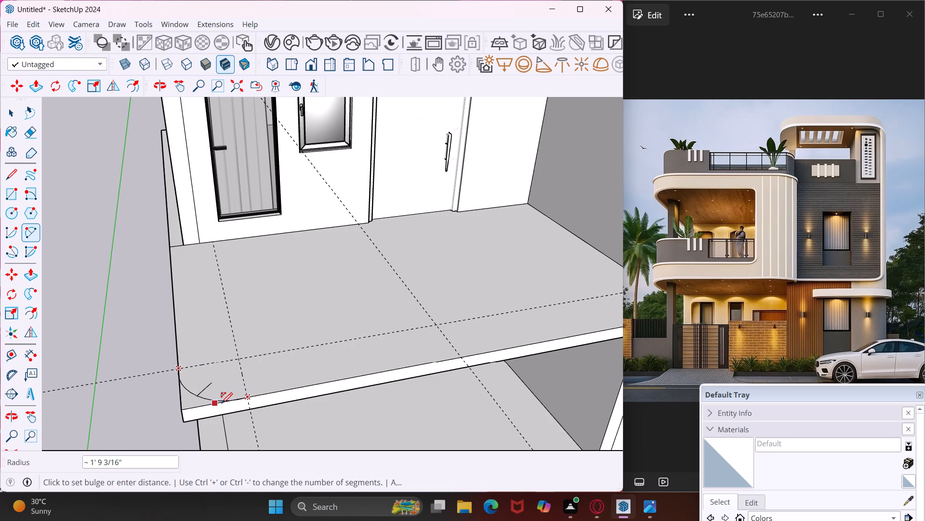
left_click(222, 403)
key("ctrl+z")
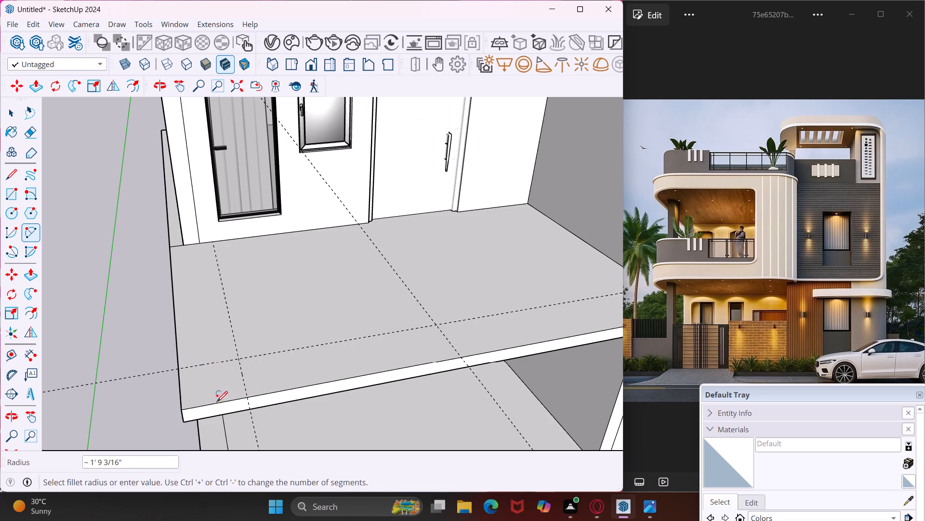
Draw a 2' radius tangent arc across the balcony slab's outer front corner between the two guide intersections.
left_click(181, 369)
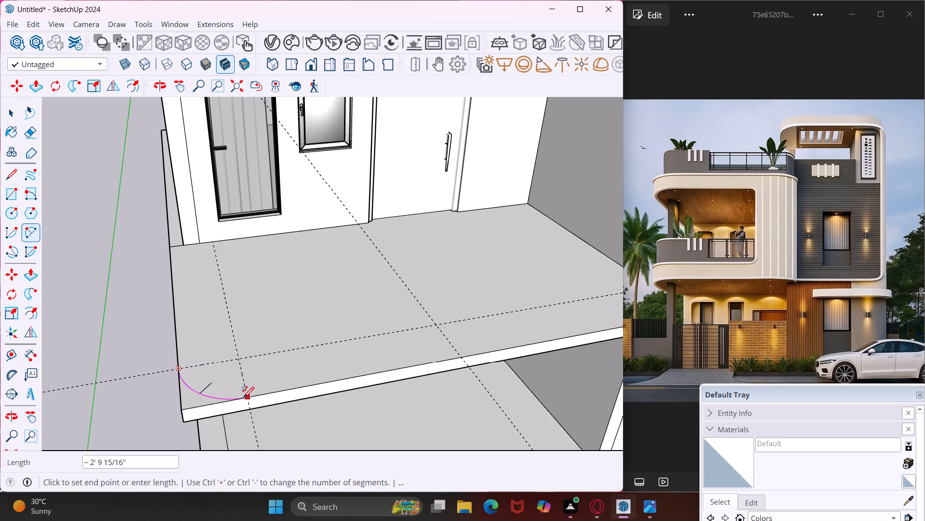
left_click(248, 399)
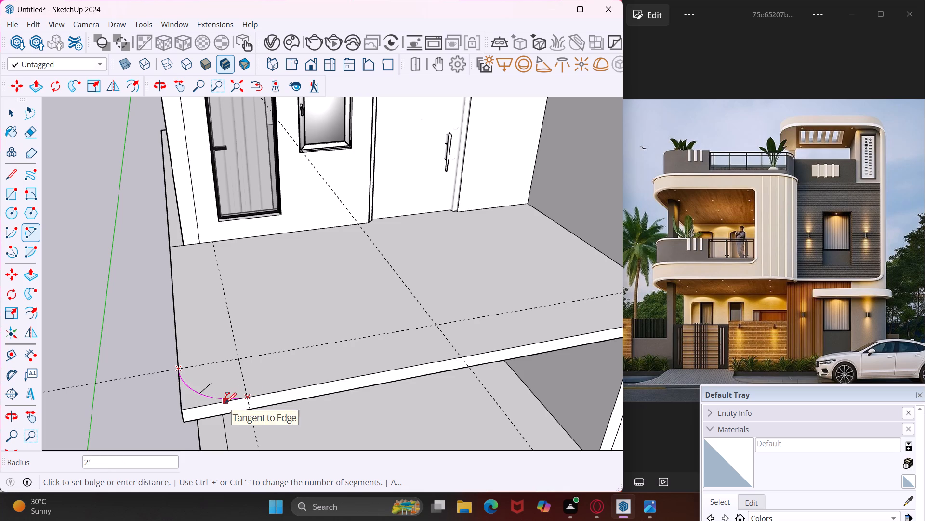
left_click(225, 403)
scroll(93, 399, "down", 6)
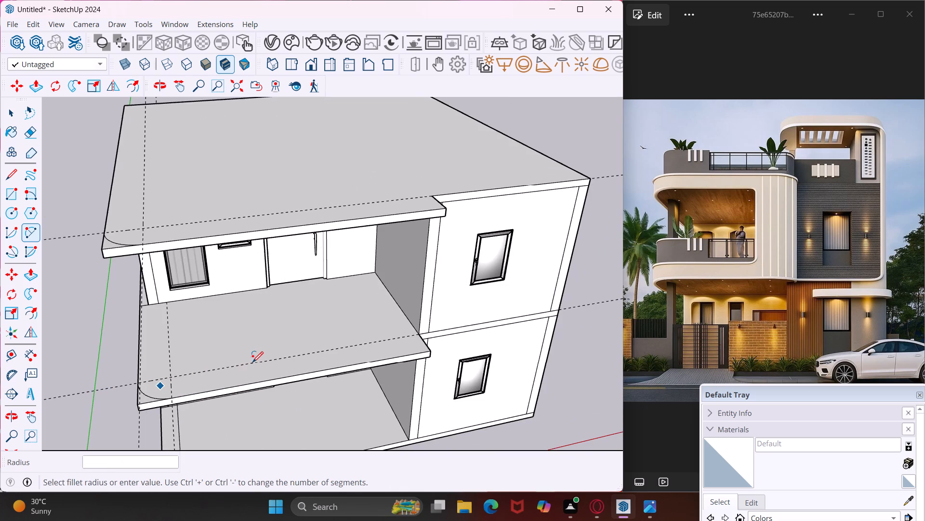
key("Escape")
key("space")
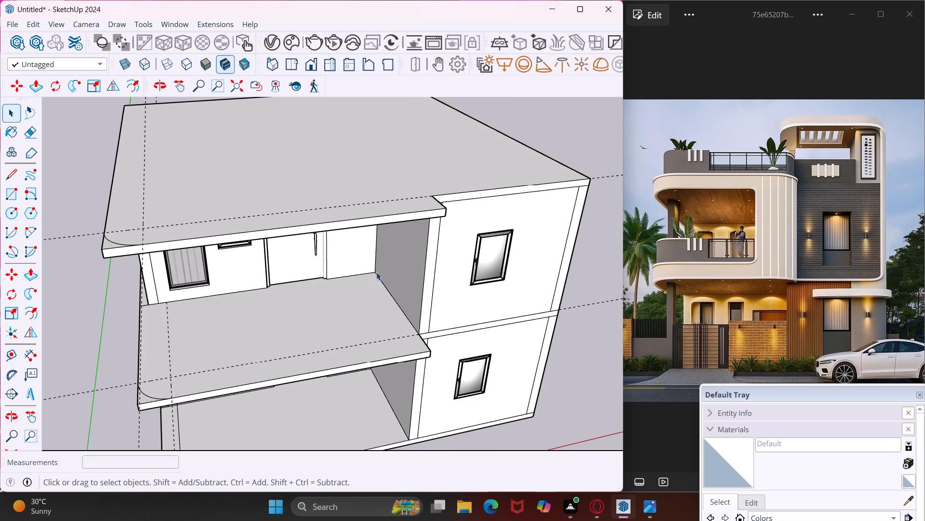
Place a guide on the balcony slab 2' inward from its side edge beside the windowed wall.
middle_click_drag(413, 220, 270, 280)
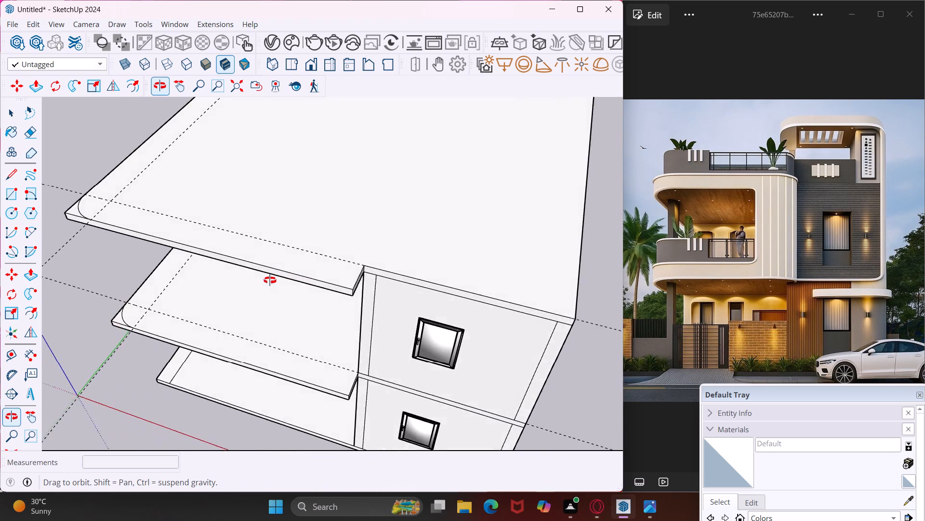
middle_click_drag(270, 280, 226, 293)
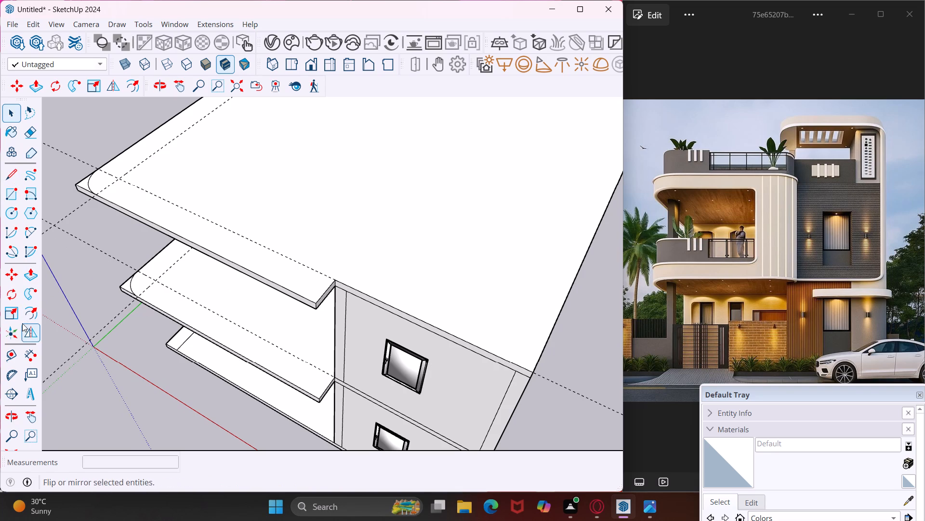
left_click(8, 359)
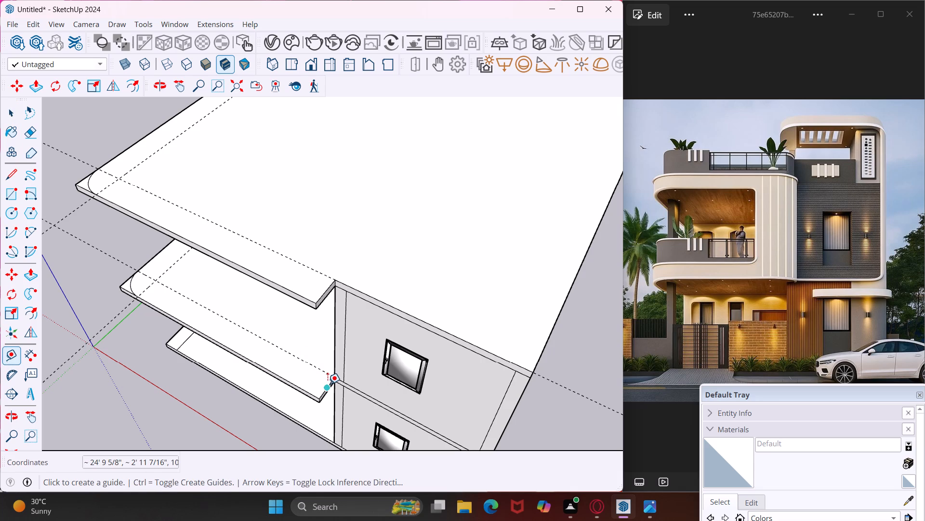
left_click(328, 384)
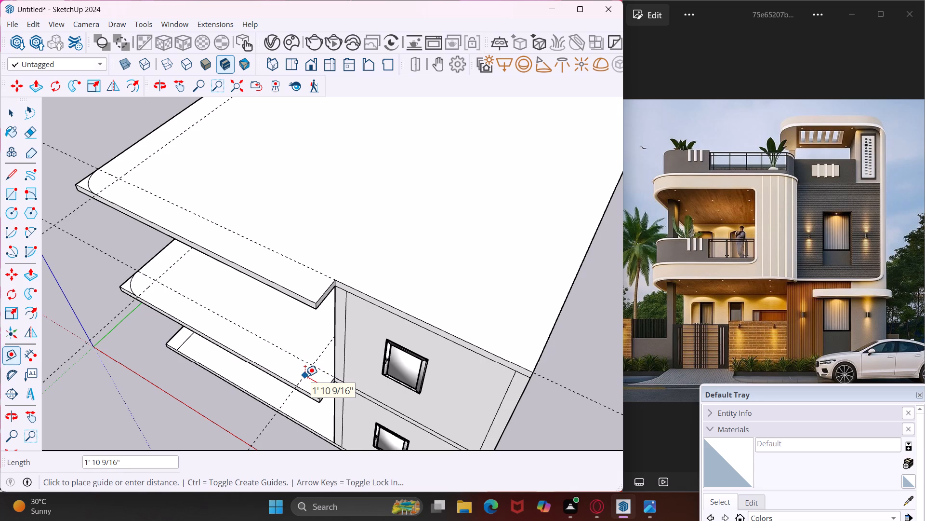
type("2'")
key("Return")
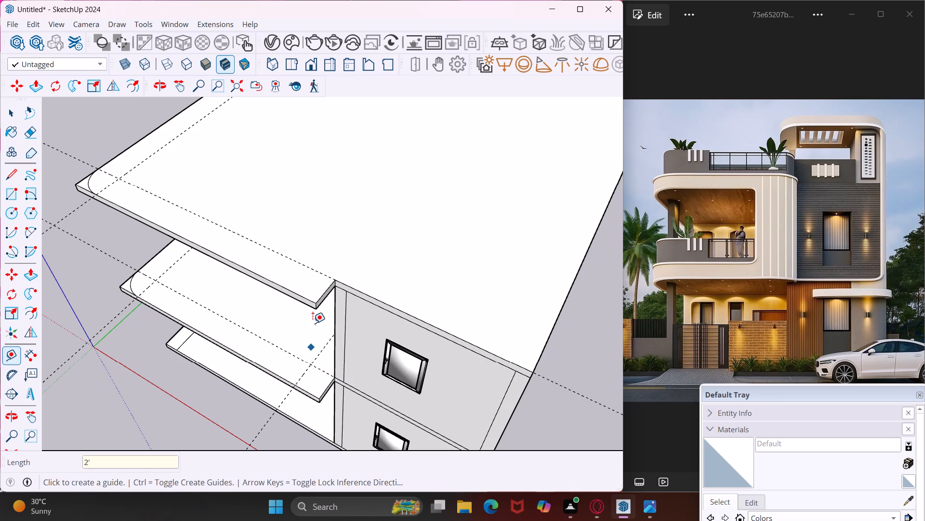
Place a guide on the top slab 2' inward from its short side edge beside the windowed wall.
left_click(330, 289)
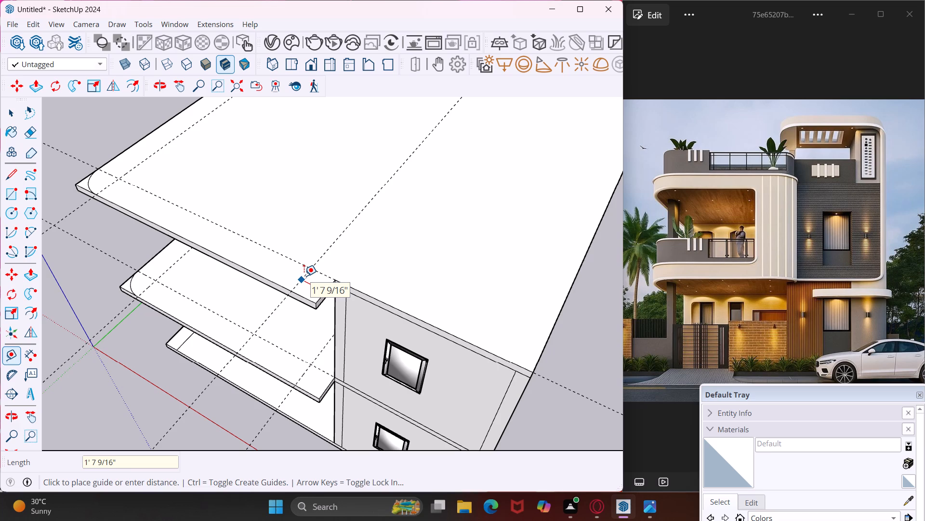
type("2'")
key("Return")
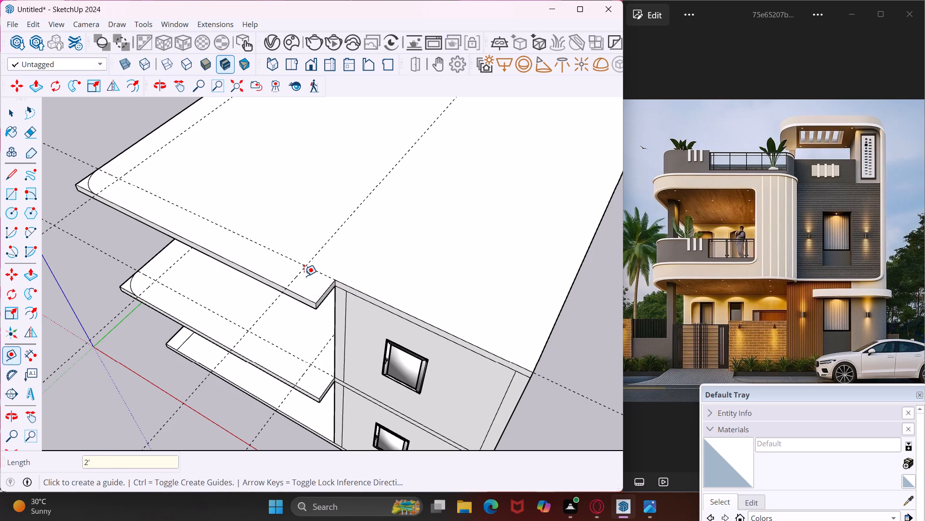
Draw a tangent arc across the top slab's front corner beside the windowed wall, from the guide intersection to the wall corner.
left_click(29, 230)
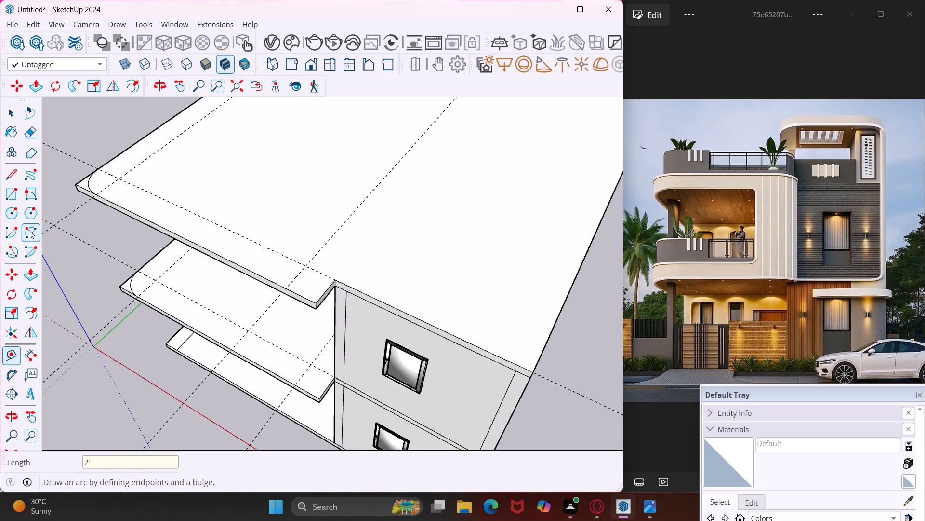
left_click(286, 288)
left_click(333, 282)
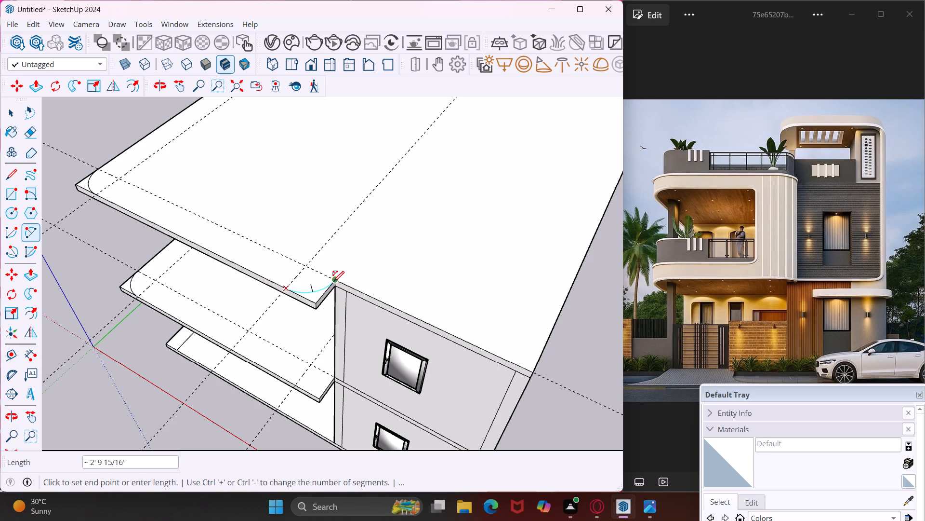
scroll(324, 295, "up", 3)
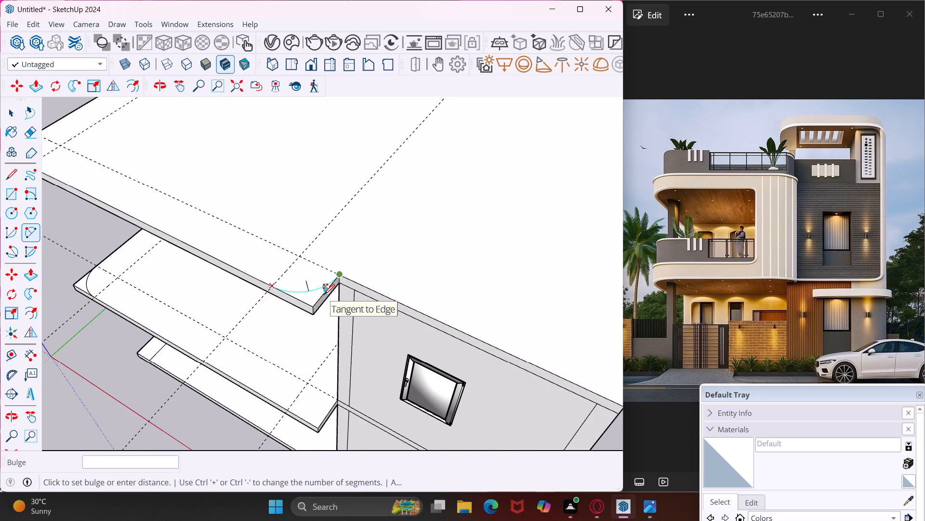
left_click(324, 295)
Draw a 2' radius tangent arc across the balcony slab's front corner beside the windowed wall, ending at the wall corner.
scroll(295, 338, "down", 5)
scroll(289, 381, "up", 4)
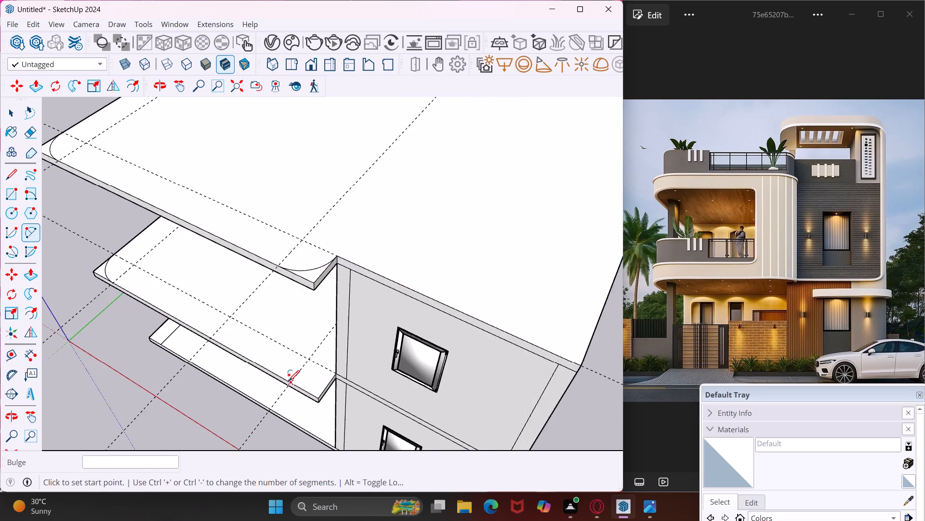
scroll(289, 381, "up", 8)
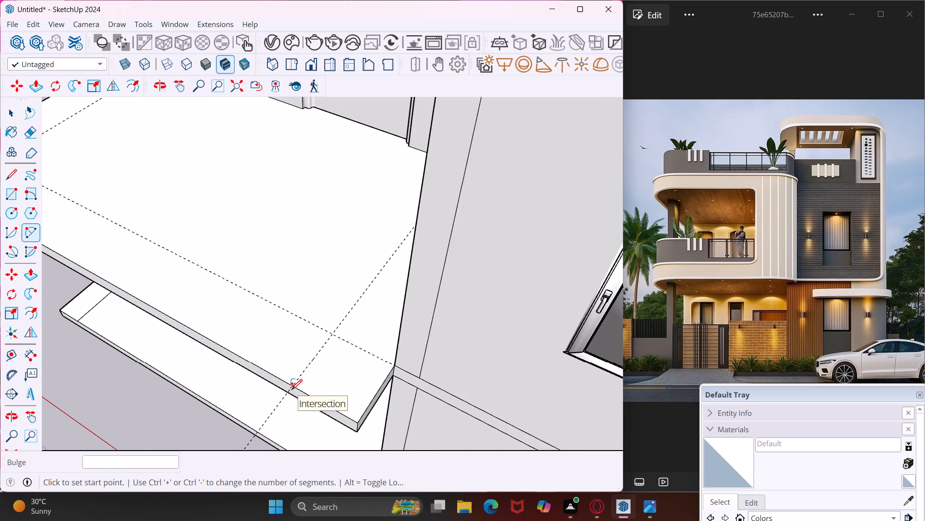
left_click(291, 388)
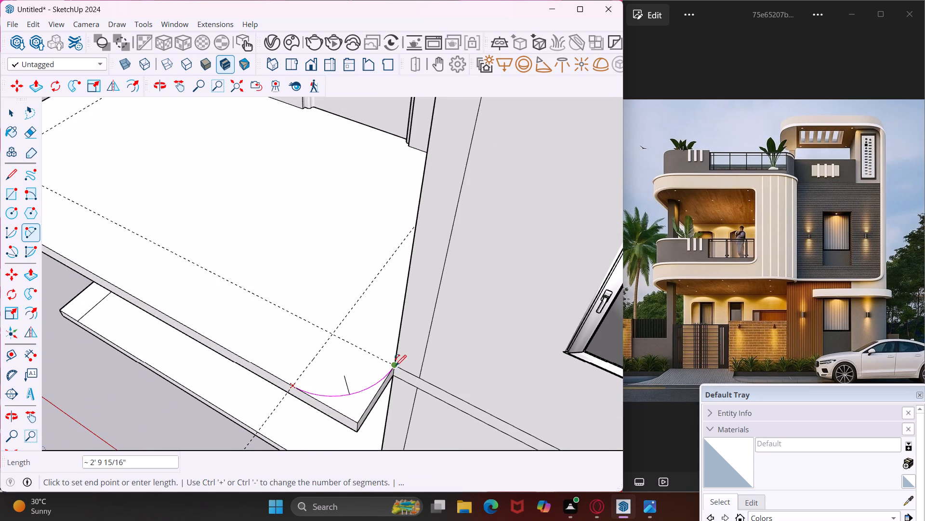
left_click(396, 366)
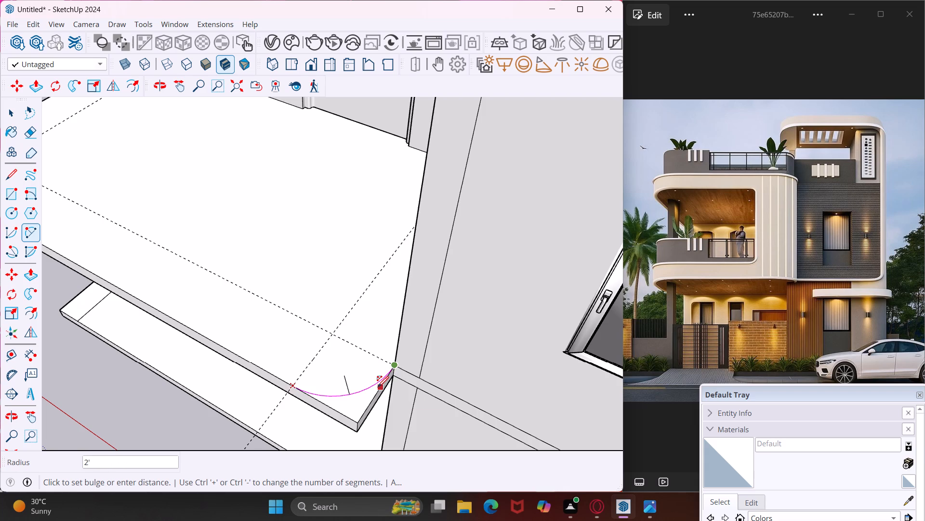
left_click(378, 387)
key("Escape")
key("space")
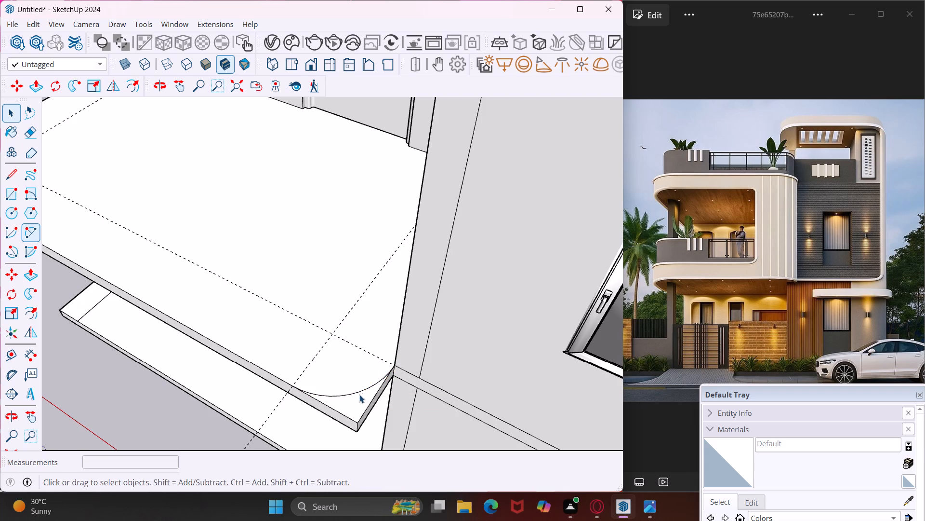
Push the balcony slab's corner piece beside the windowed wall down 6" through the slab to round that corner.
middle_click_drag(359, 395, 367, 367)
left_click(359, 381)
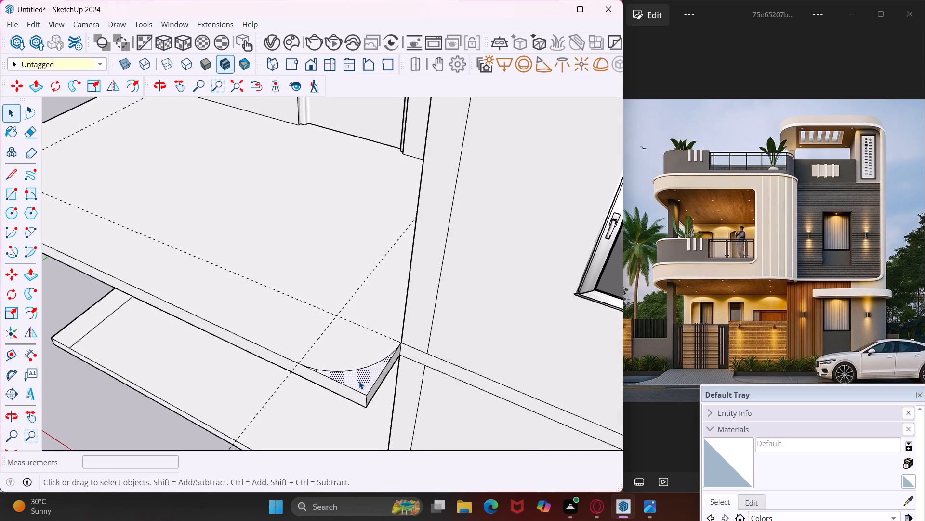
key("p")
left_click(359, 382)
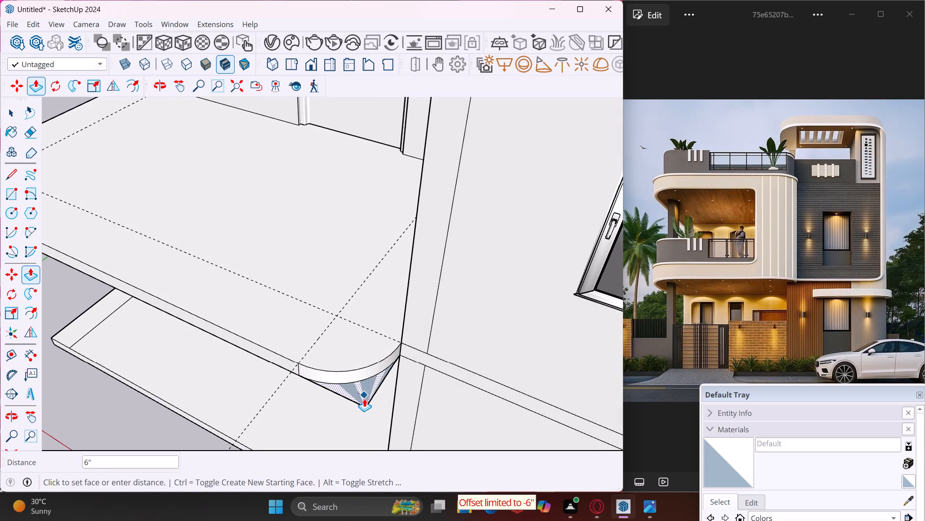
left_click(366, 402)
scroll(314, 382, "down", 6)
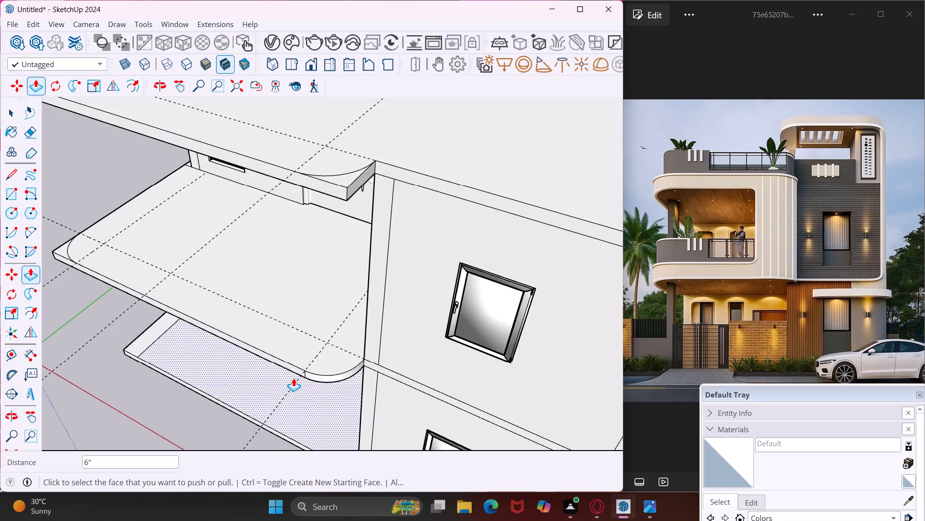
Push the top slab's corner piece beside the windowed wall down 6" through the slab to round that corner.
scroll(292, 378, "down", 5)
scroll(318, 285, "up", 10)
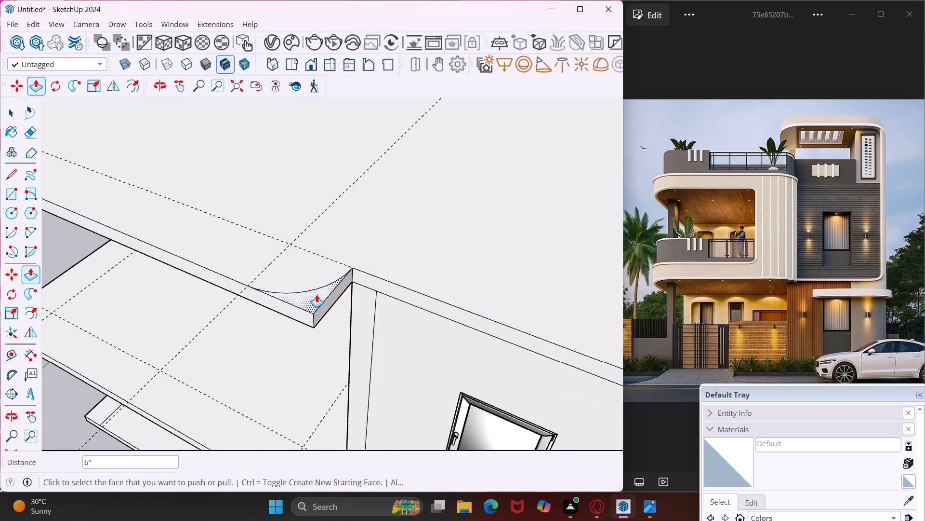
left_click(317, 295)
left_click(317, 320)
Push the top slab's front corner piece at the end away from the windowed wall down 6" through the slab.
middle_click_drag(317, 320, 360, 317)
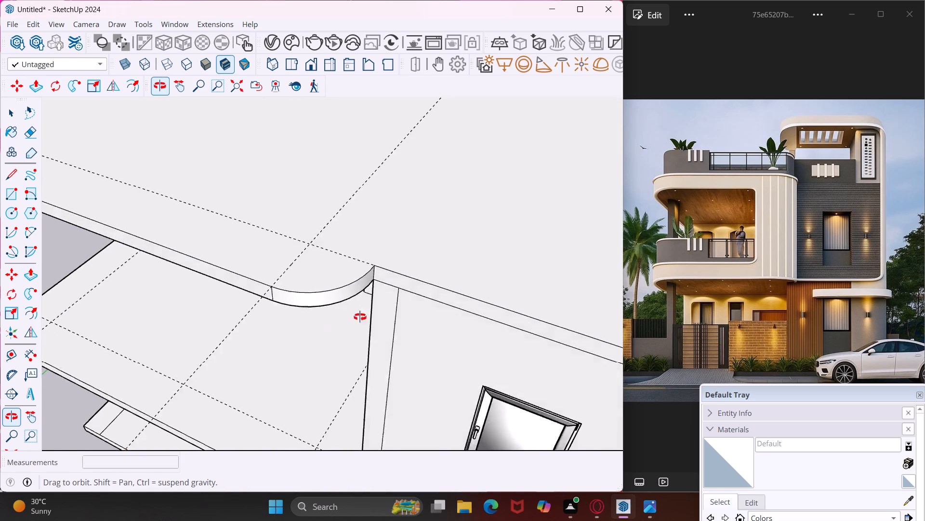
middle_click_drag(360, 317, 562, 307)
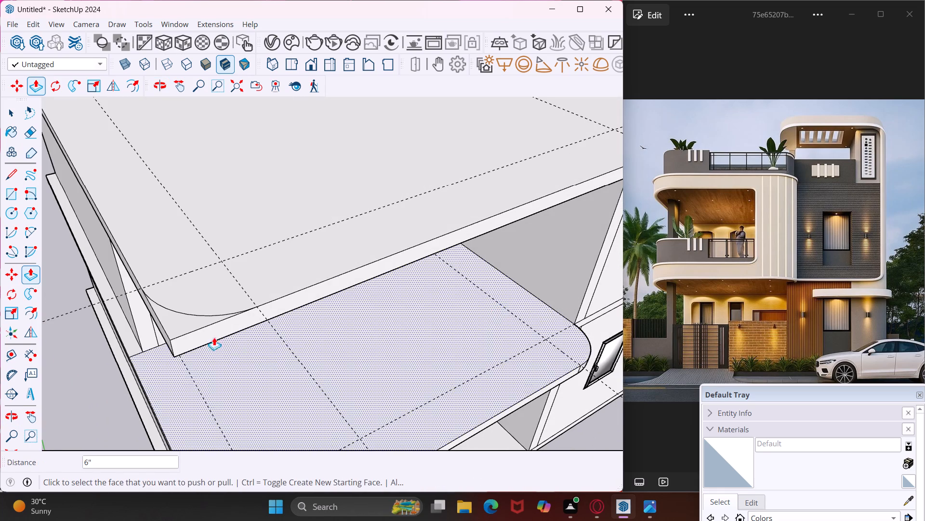
left_click(171, 322)
left_click(177, 354)
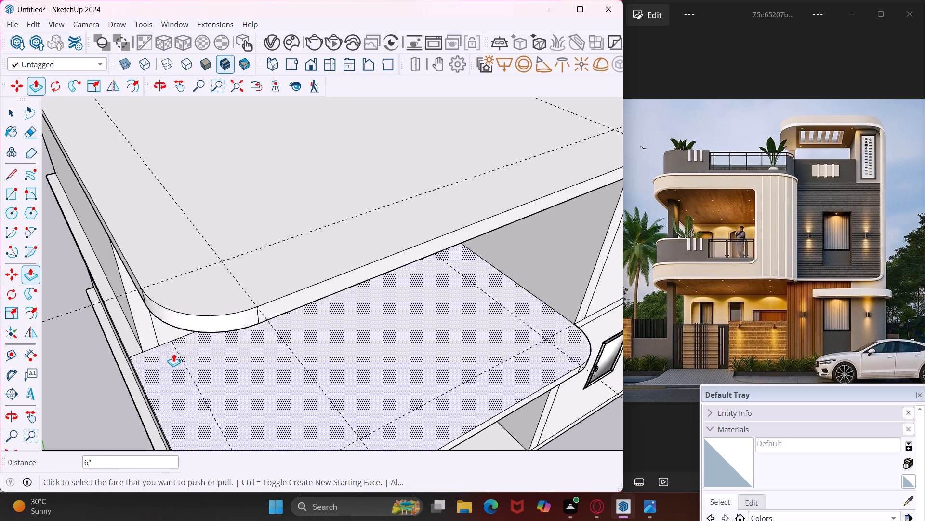
Push the balcony slab's front corner piece at the end away from the windowed wall down 6" through the slab.
scroll(157, 336, "down", 11)
middle_click_drag(184, 398, 189, 368)
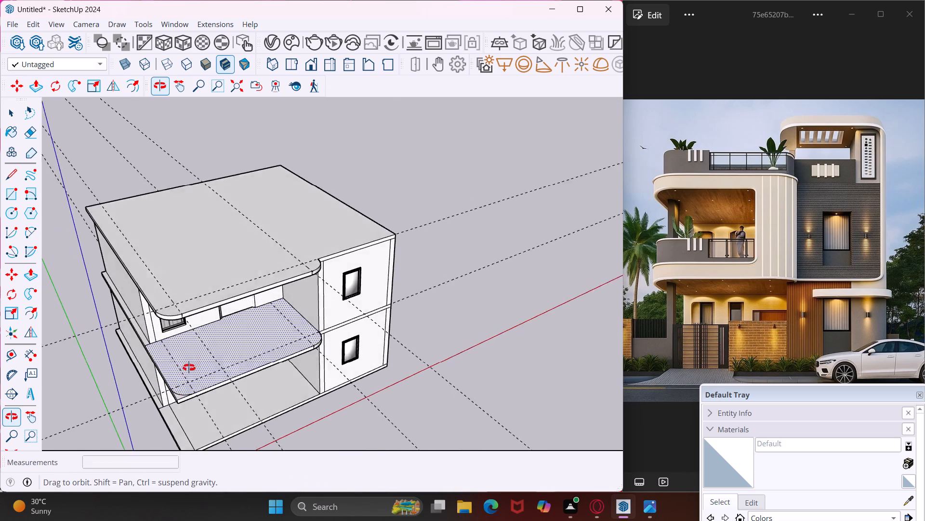
middle_click_drag(189, 368, 200, 293)
scroll(178, 357, "up", 8)
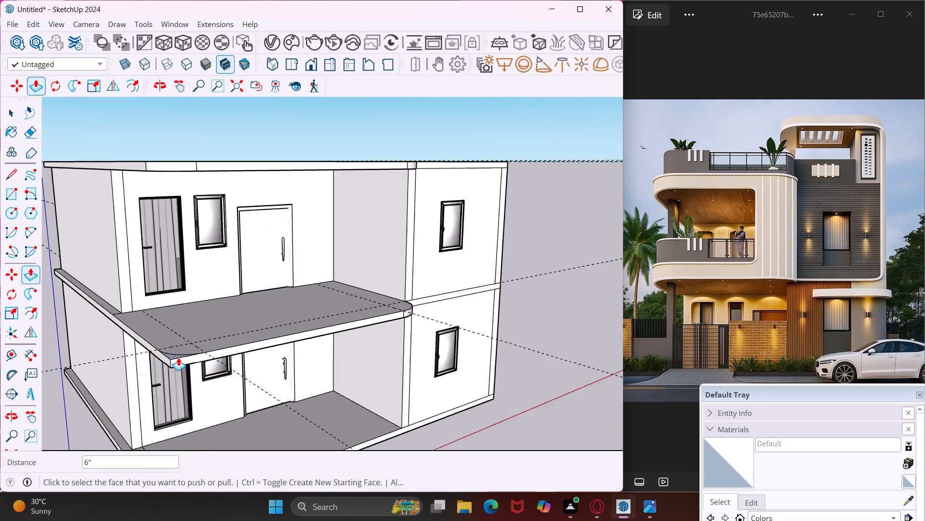
scroll(178, 357, "up", 6)
left_click(171, 353)
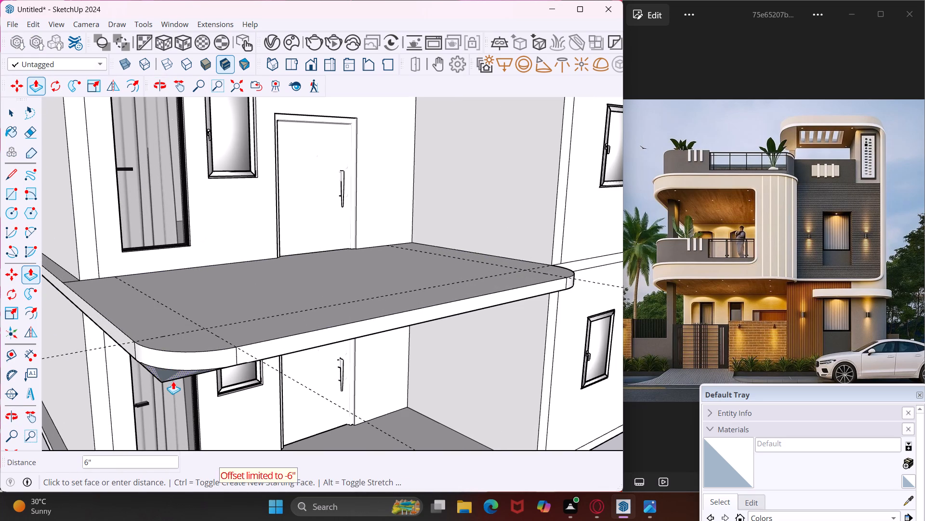
left_click(173, 381)
key("Escape")
key("space")
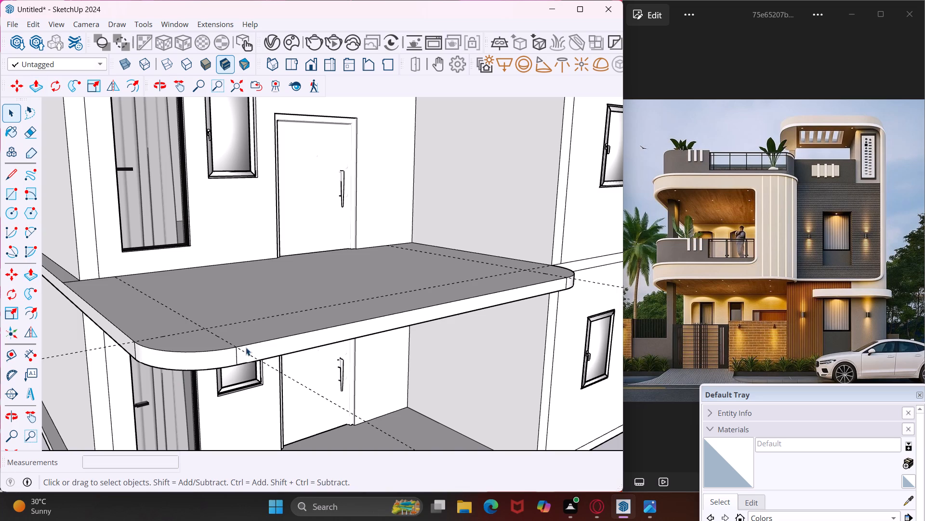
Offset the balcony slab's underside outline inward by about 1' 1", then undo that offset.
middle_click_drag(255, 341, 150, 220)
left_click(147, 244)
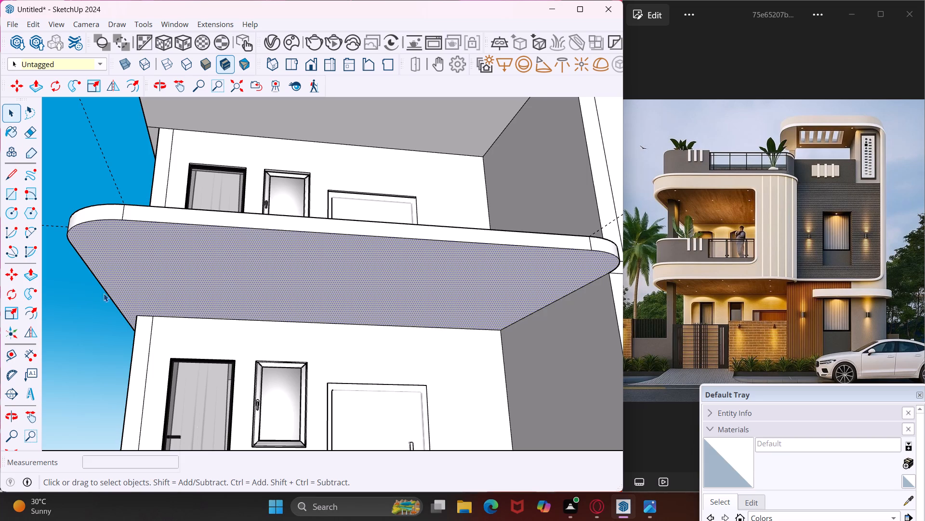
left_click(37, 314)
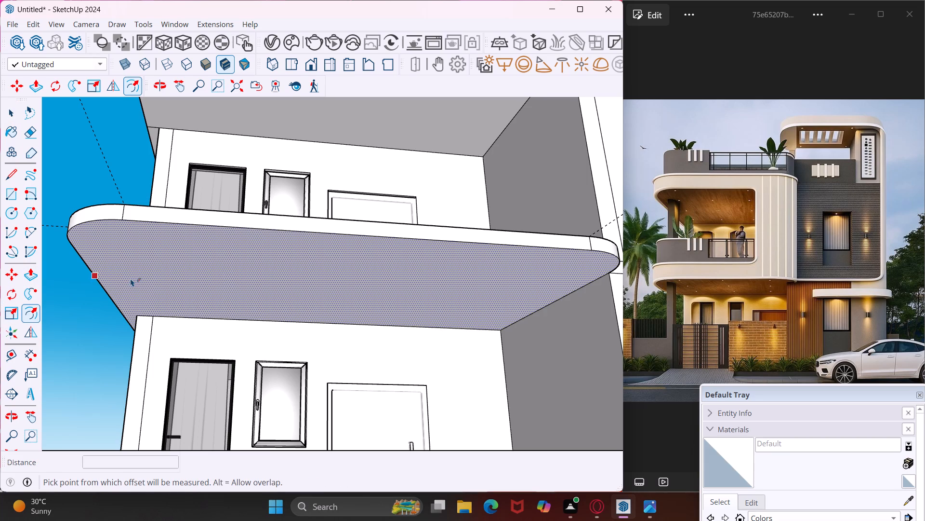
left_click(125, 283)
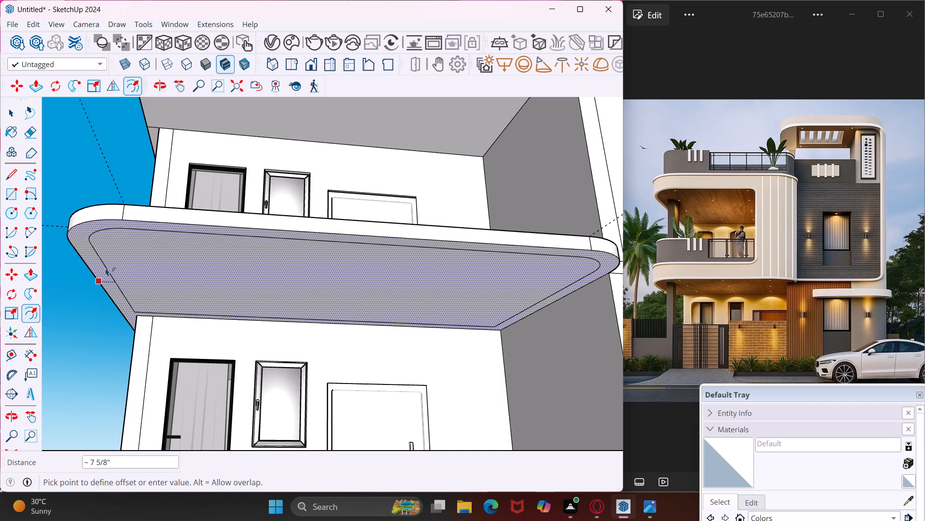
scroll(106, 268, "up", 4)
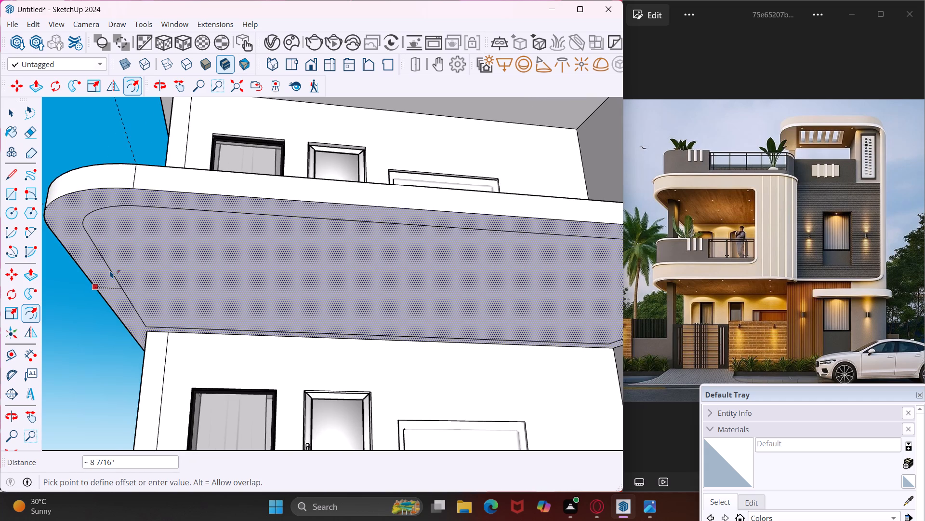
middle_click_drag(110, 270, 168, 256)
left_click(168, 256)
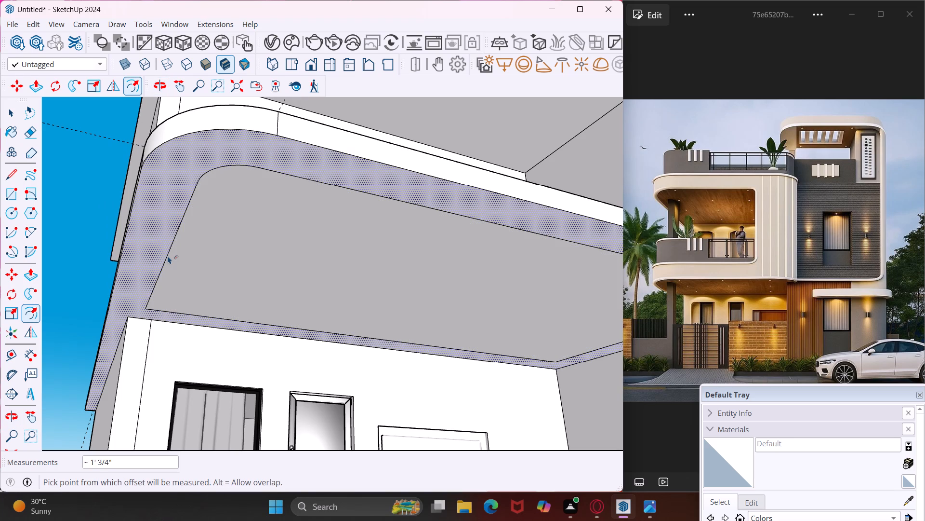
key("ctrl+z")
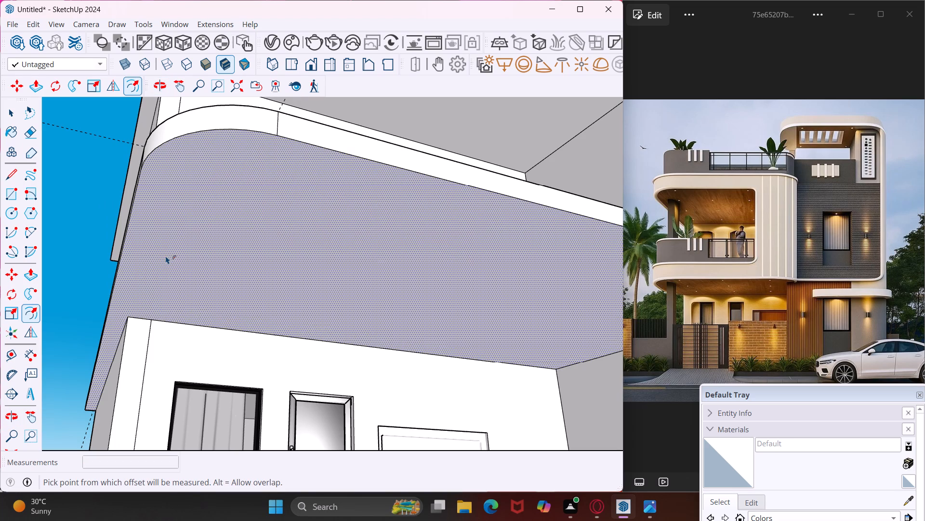
Offset the balcony slab's underside outline inward by about 7 1/2".
left_click(141, 236)
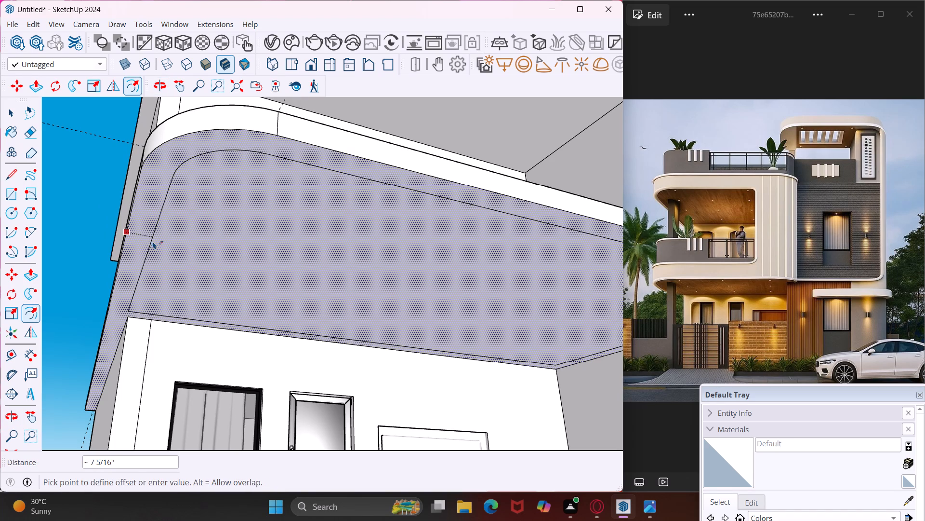
left_click(153, 242)
key("Escape")
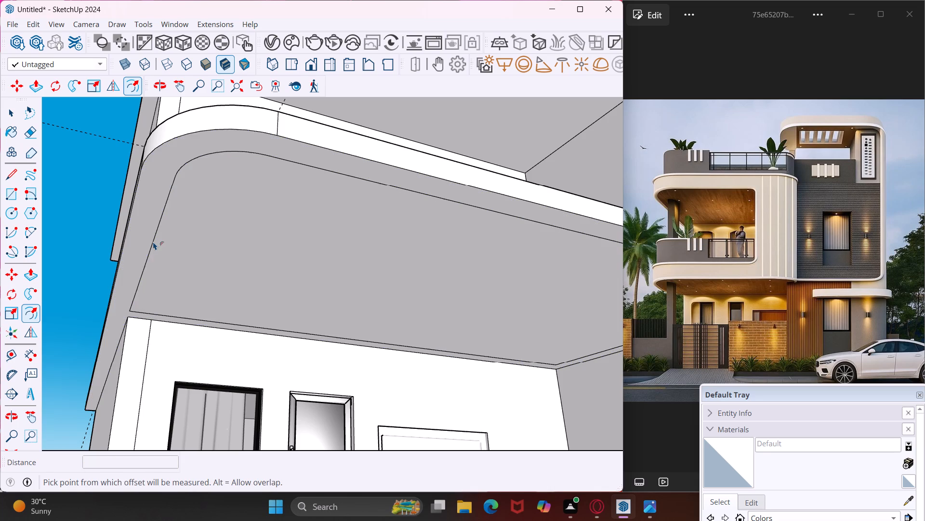
key("space")
Draw a line on the slab's underside from the offset outline's rear corner to the front wall's outer corner, away from the windowed wall.
middle_click_drag(146, 247, 367, 249)
left_click(14, 171)
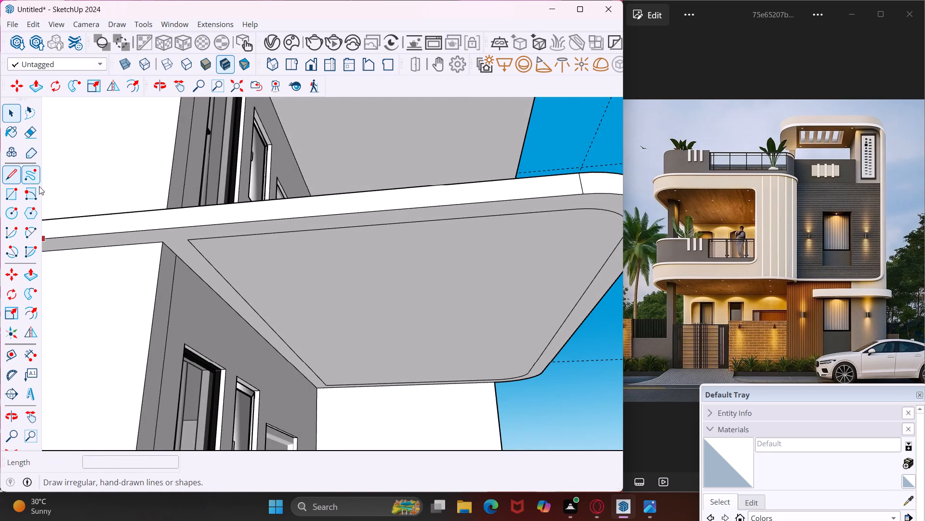
left_click(186, 240)
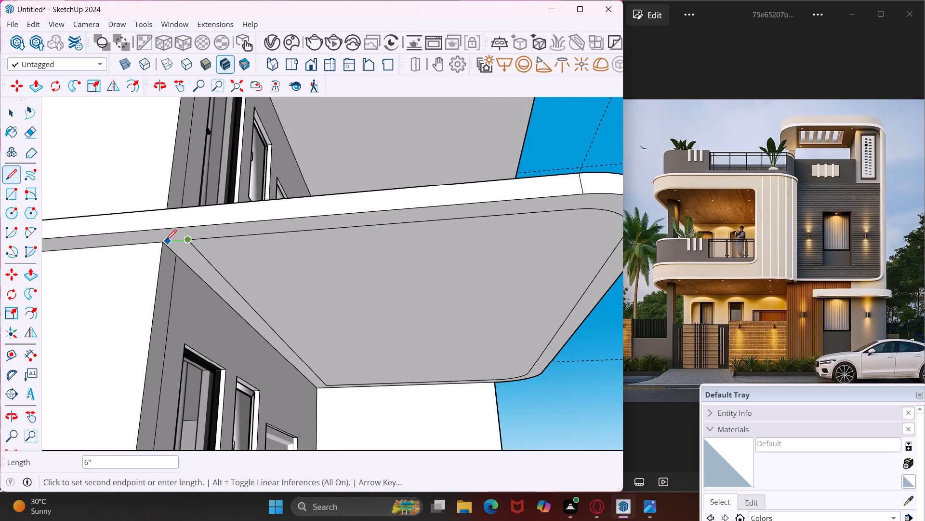
left_click(163, 242)
key("Escape")
key("space")
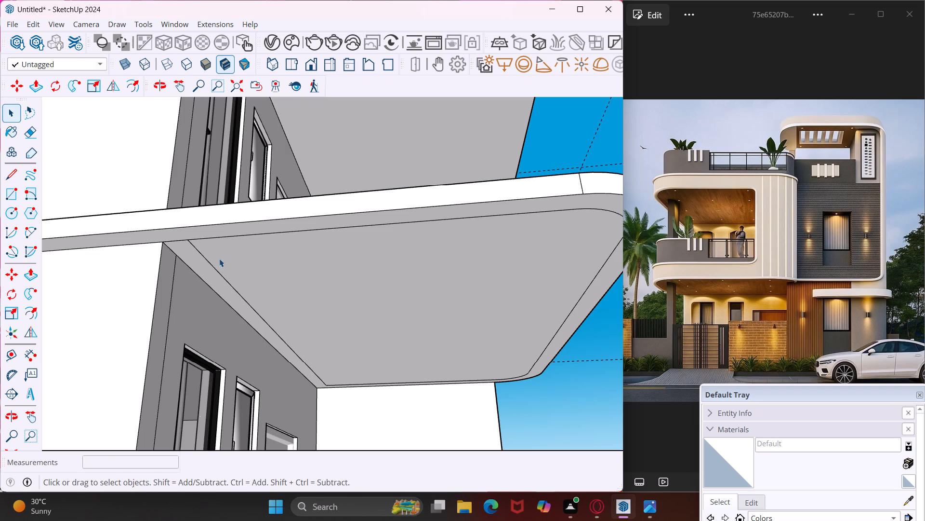
Draw a line of about 7 1/2" from the windowed wall's corner to the end of the underside offset's inner arc.
middle_click_drag(311, 297, 17, 283)
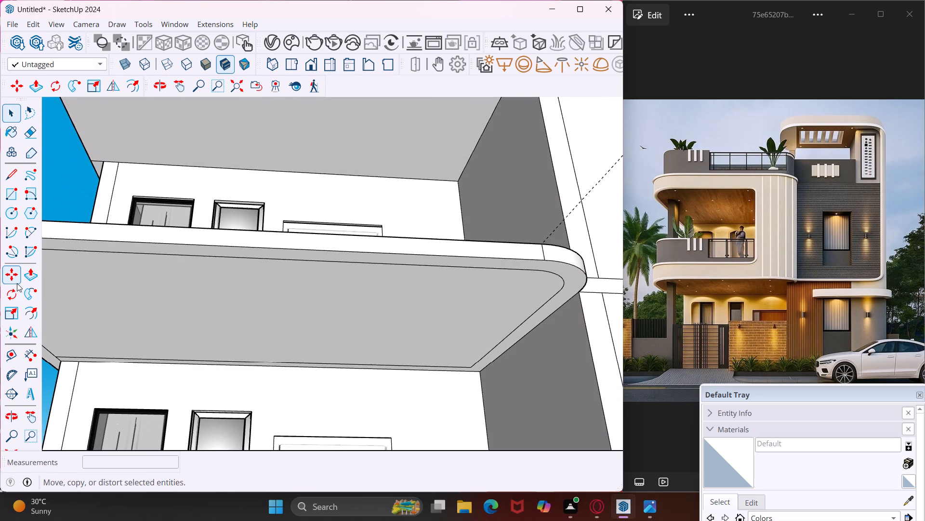
scroll(17, 283, "down", 1)
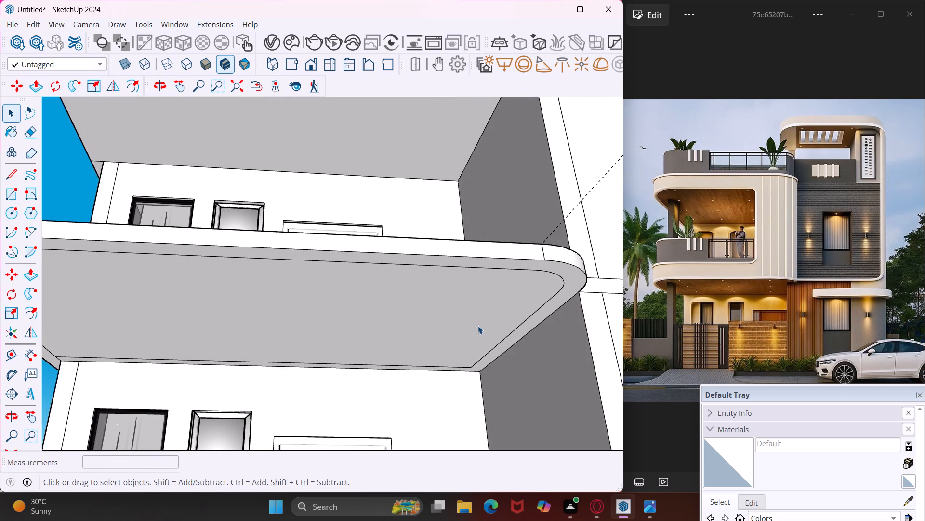
middle_click_drag(479, 325, 410, 315)
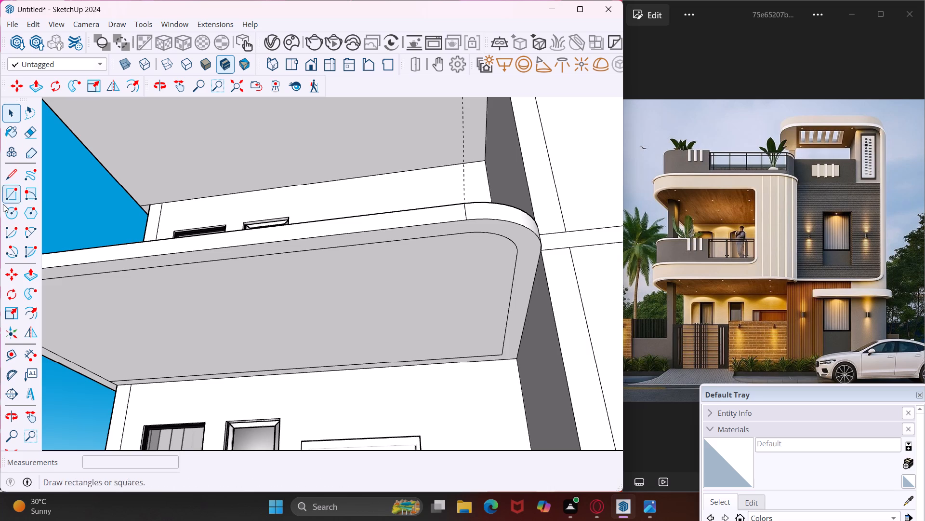
left_click(18, 174)
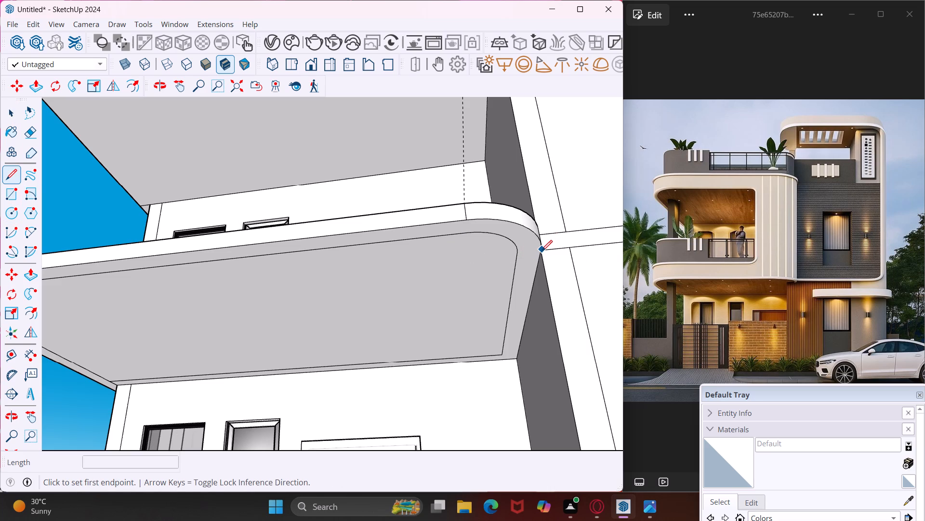
left_click(542, 251)
scroll(542, 251, "up", 11)
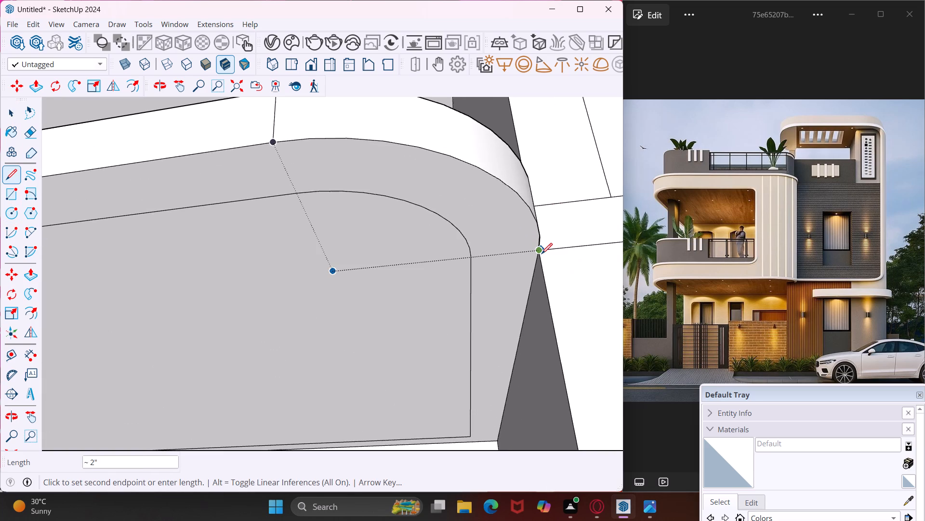
left_click(538, 250)
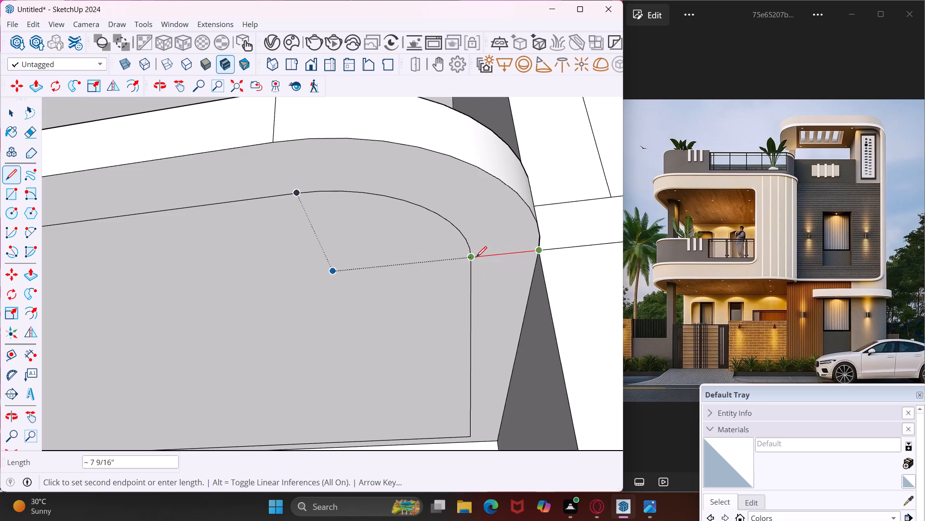
left_click(471, 257)
key("Escape")
key("space")
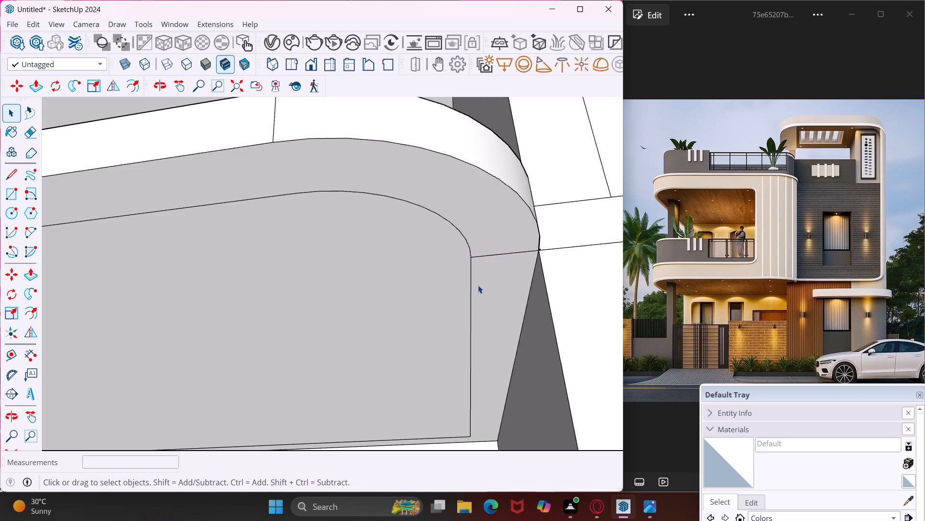
Erase the underside offset's straight edges along the balcony's inner side wall and along the wall with the door.
scroll(479, 315, "down", 5)
middle_click_drag(468, 345, 563, 295)
key("e")
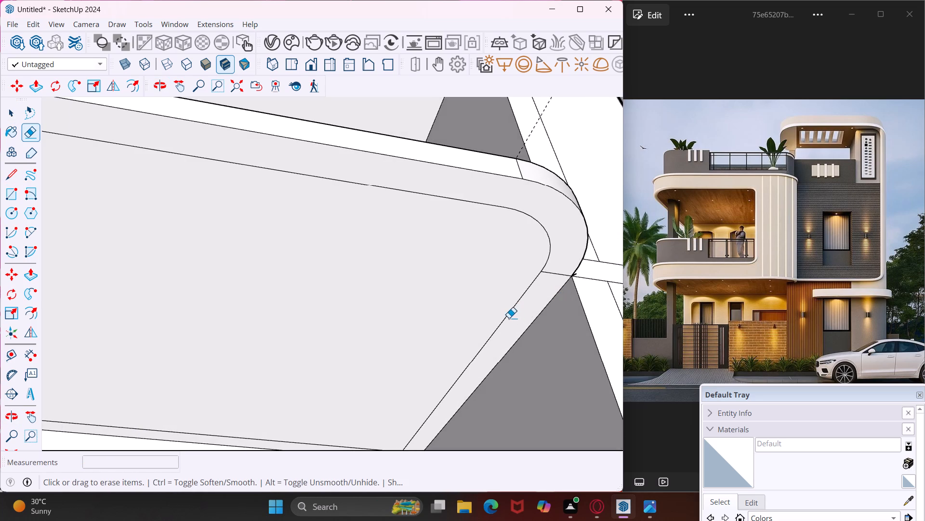
left_click(508, 316)
scroll(482, 316, "down", 4)
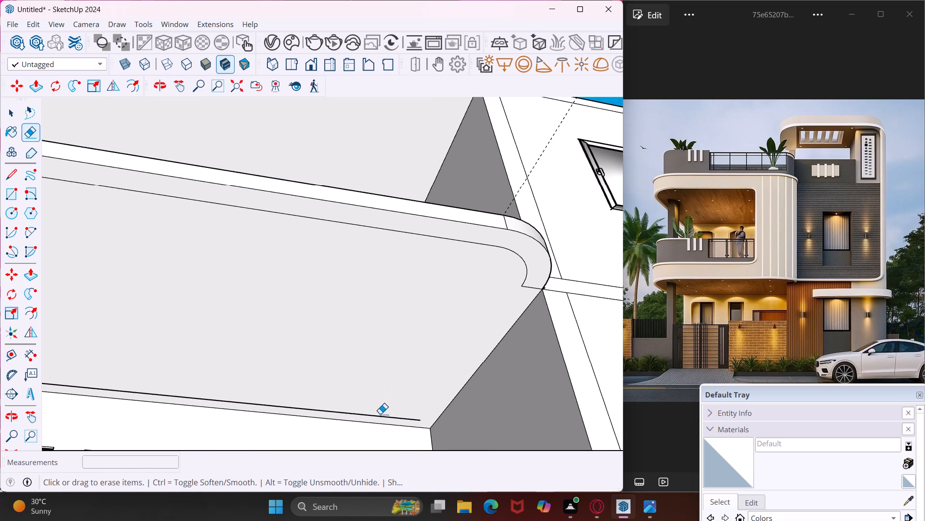
left_click(379, 415)
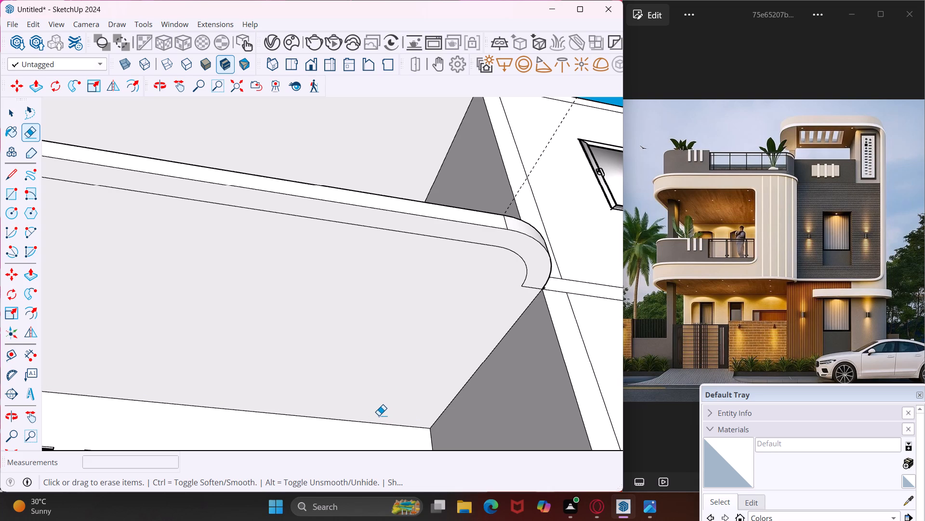
key("Escape")
key("space")
Erase the short leftover edge on the balcony slab's underside near the front wall's outer corner.
scroll(412, 378, "down", 10)
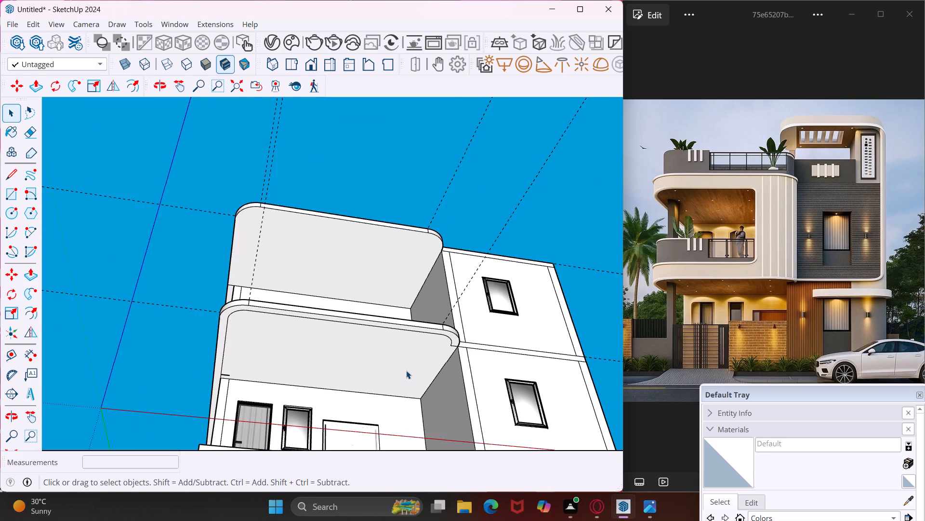
middle_click(399, 352)
scroll(225, 372, "up", 14)
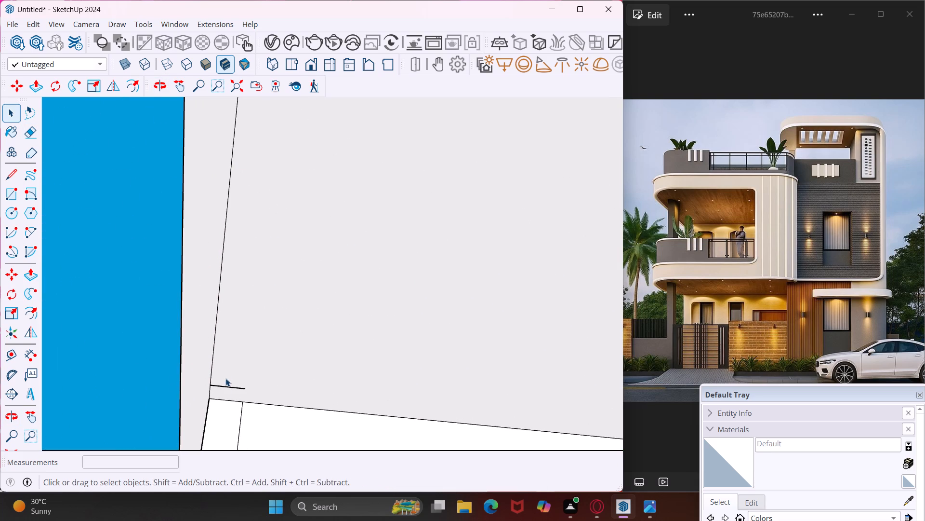
key("e")
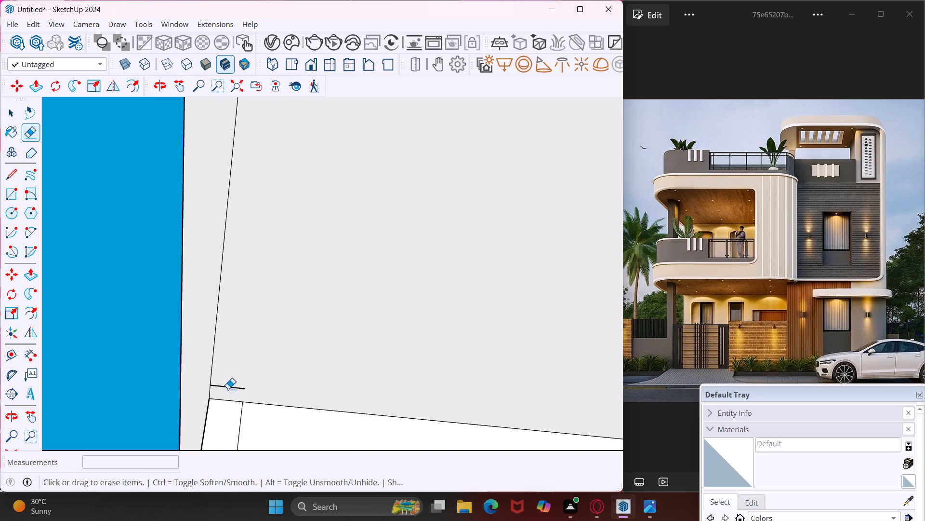
left_click(228, 387)
key("Escape")
key("space")
Check whether the border strip and the inner panel on the lower balcony slab's underside are separate faces.
scroll(269, 362, "down", 3)
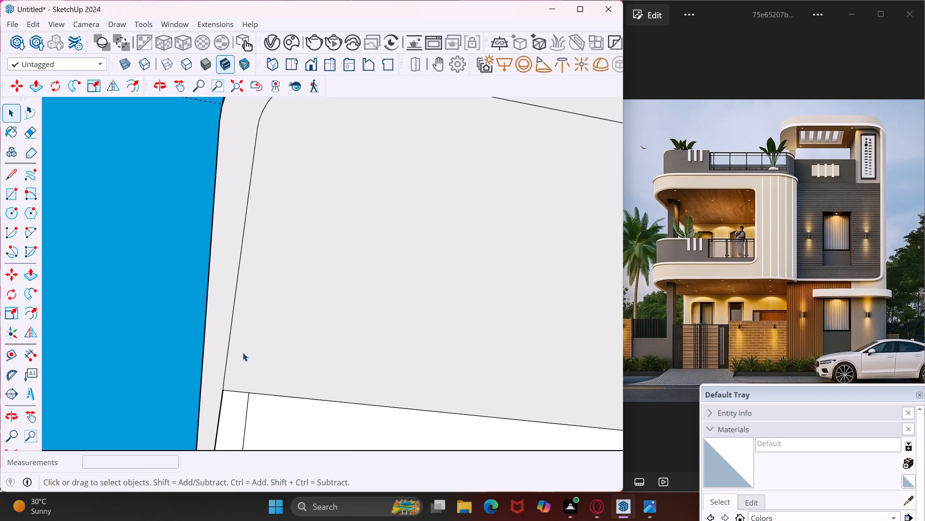
left_click(221, 340)
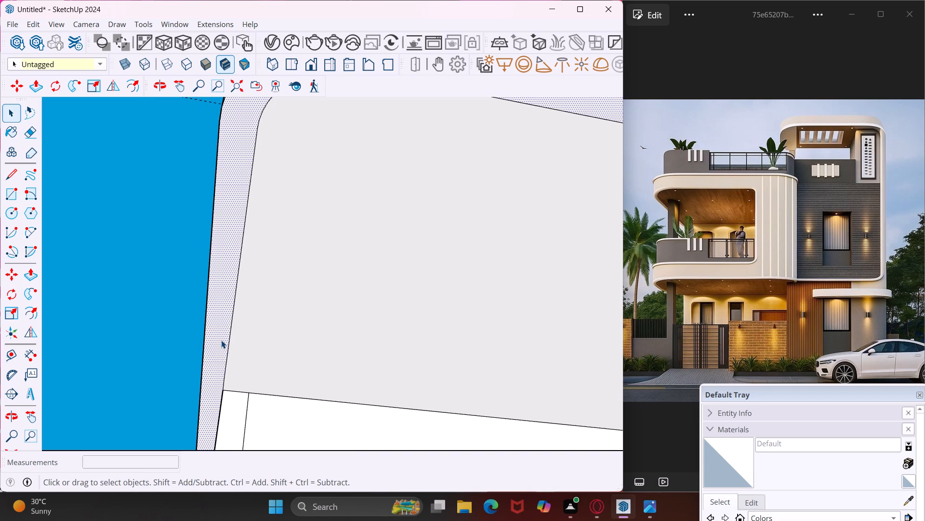
left_click(321, 340)
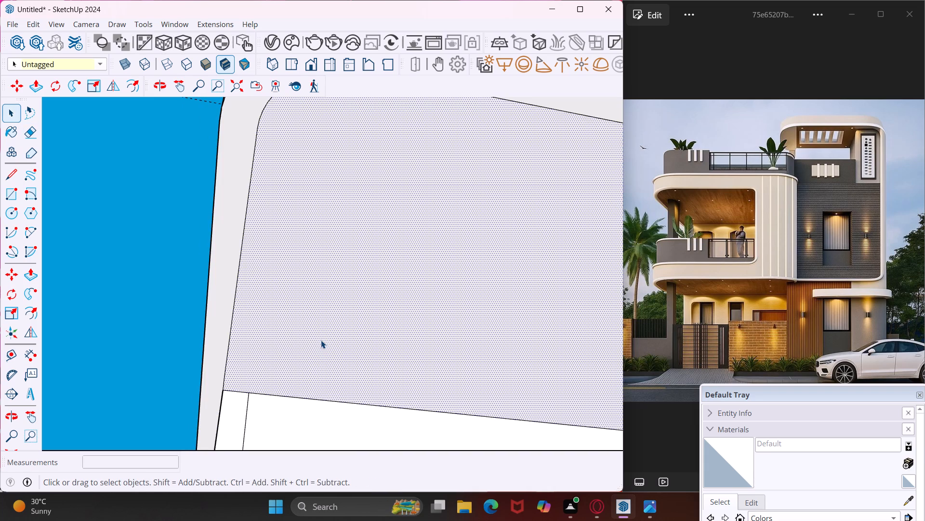
Offset the outline of the upper slab's underside inward by about 8 7/8".
scroll(321, 340, "down", 5)
middle_click_drag(382, 294, 346, 353)
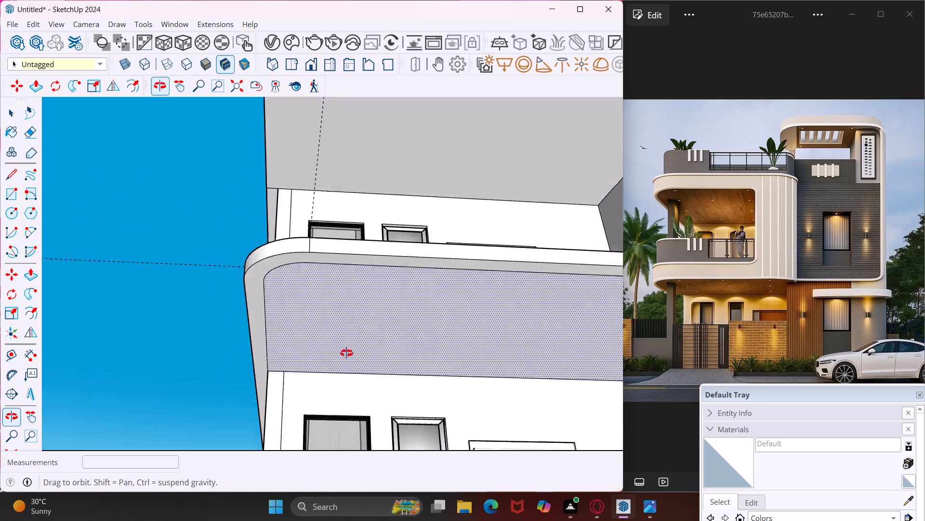
middle_click_drag(346, 353, 329, 402)
scroll(309, 300, "down", 7)
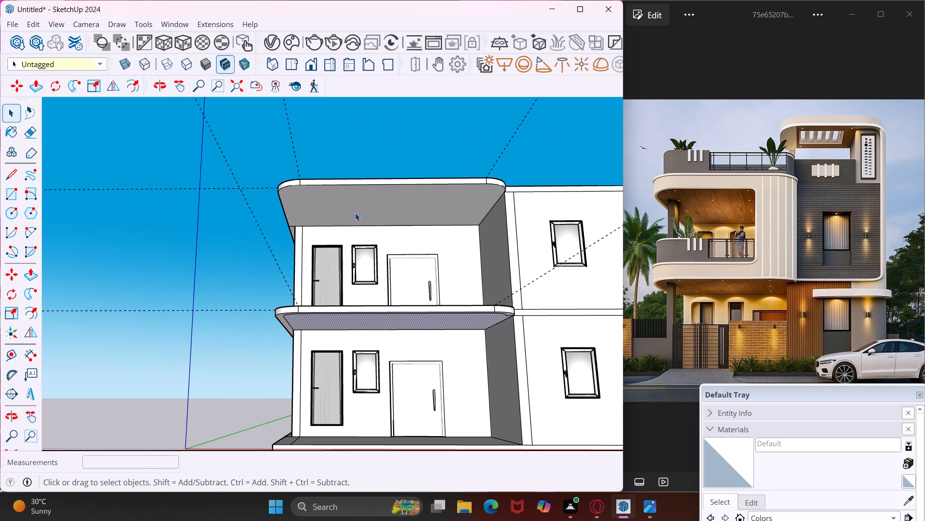
scroll(355, 213, "up", 6)
left_click(355, 206)
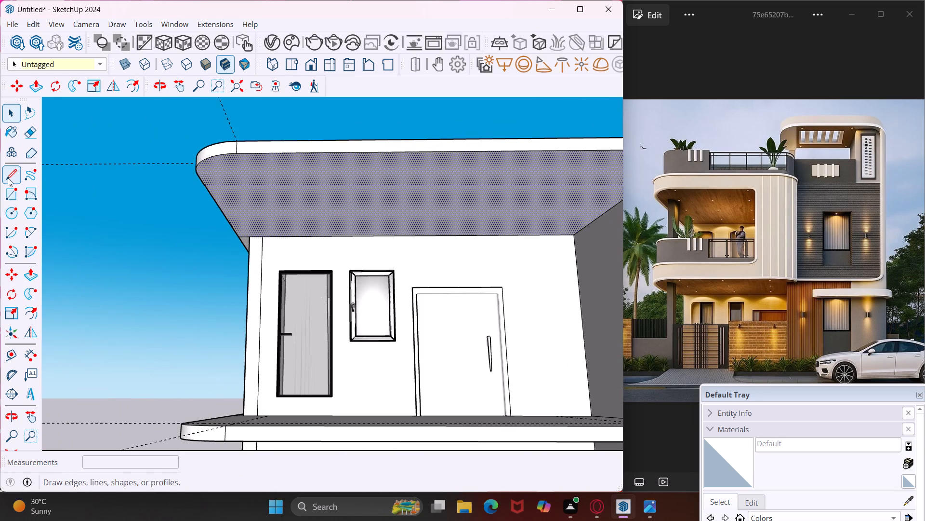
left_click(29, 321)
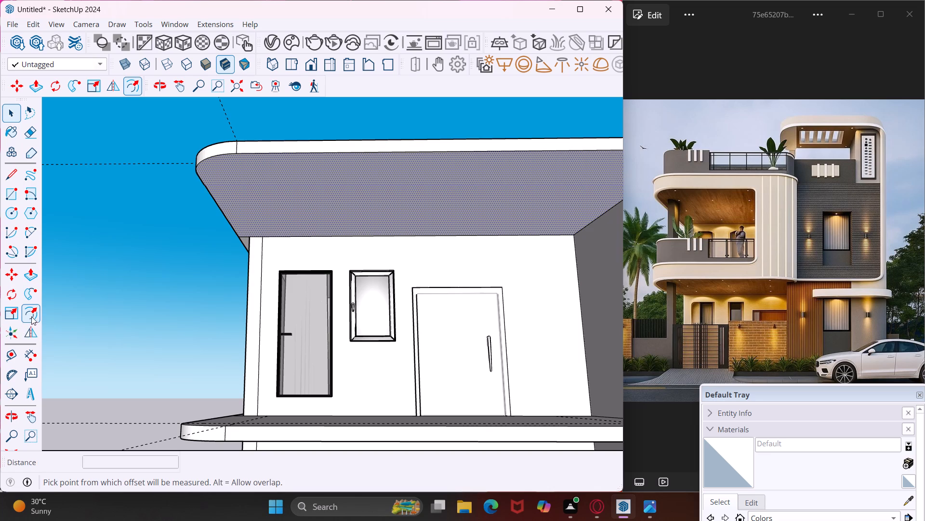
left_click(221, 196)
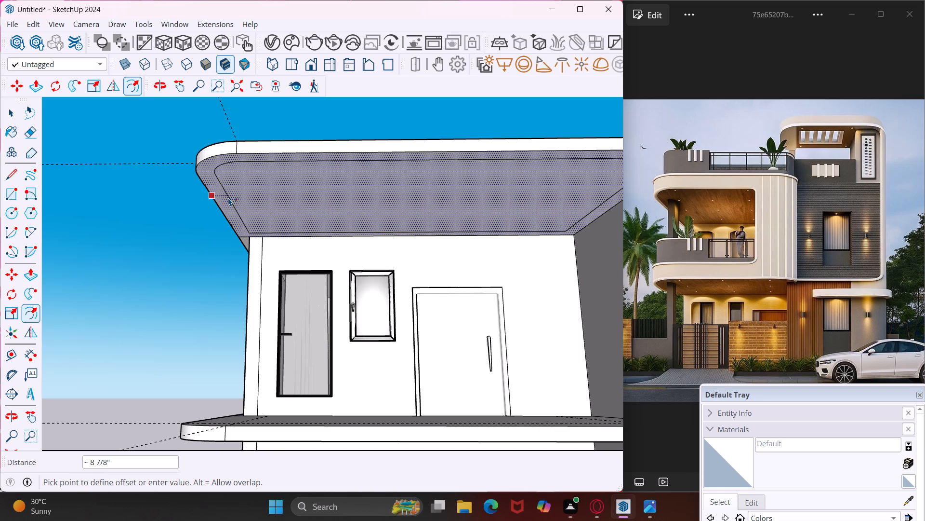
left_click(228, 198)
key("Escape")
key("space")
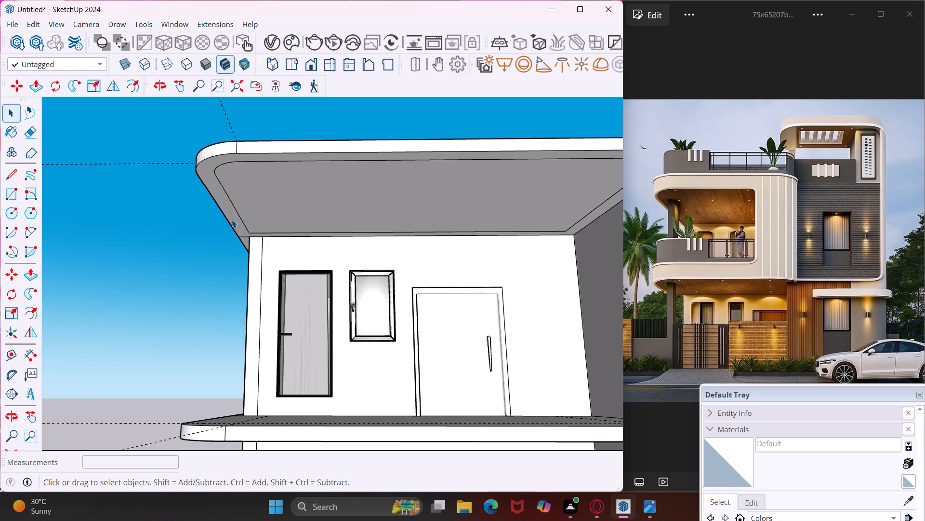
Draw a line of about 8 7/8" extending the upper underside offset's side edge from its rear corner to the door wall.
left_click(10, 165)
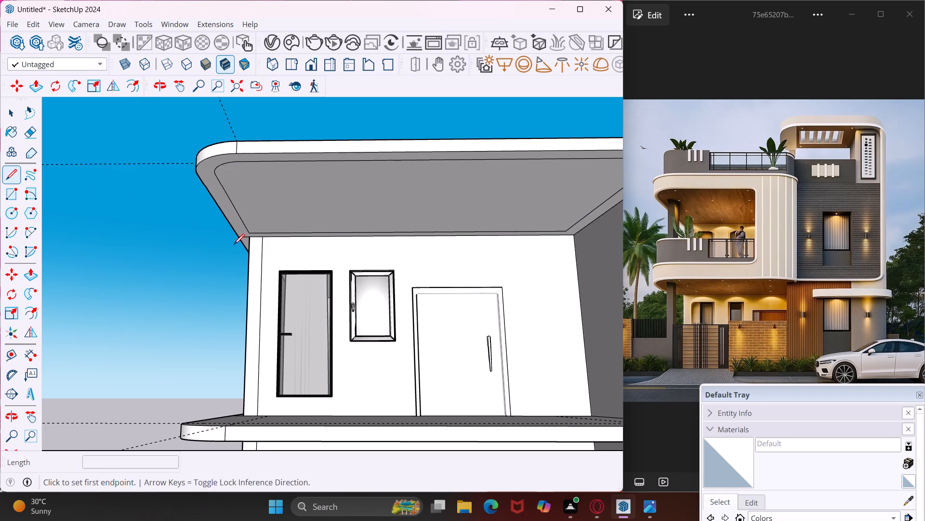
scroll(249, 241, "up", 17)
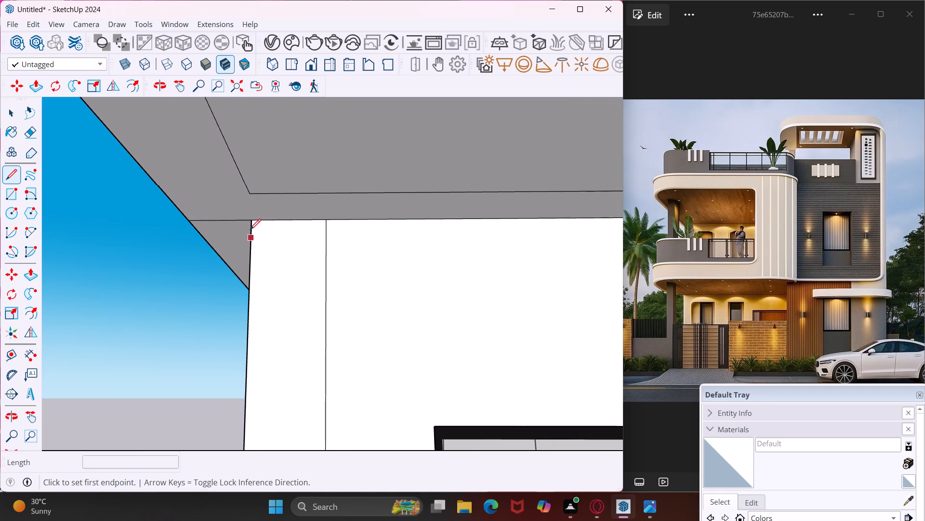
left_click(251, 195)
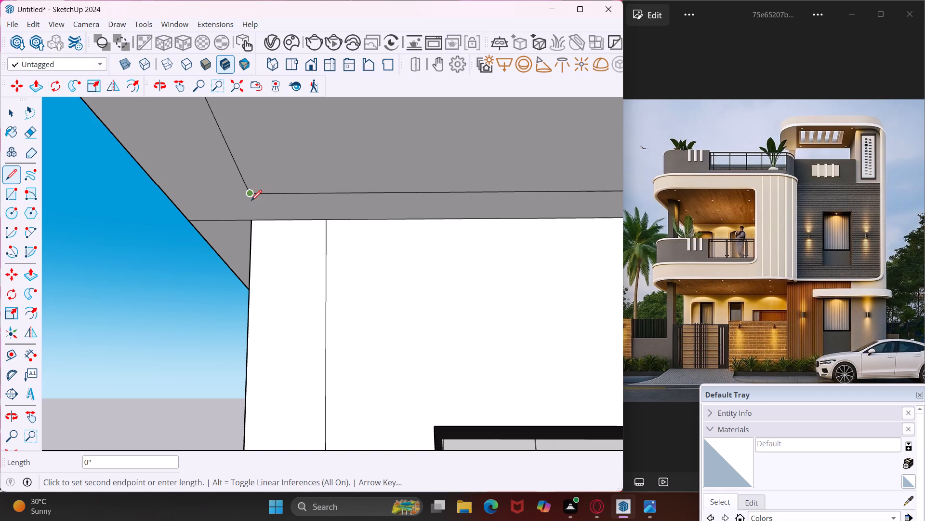
scroll(255, 221, "up", 3)
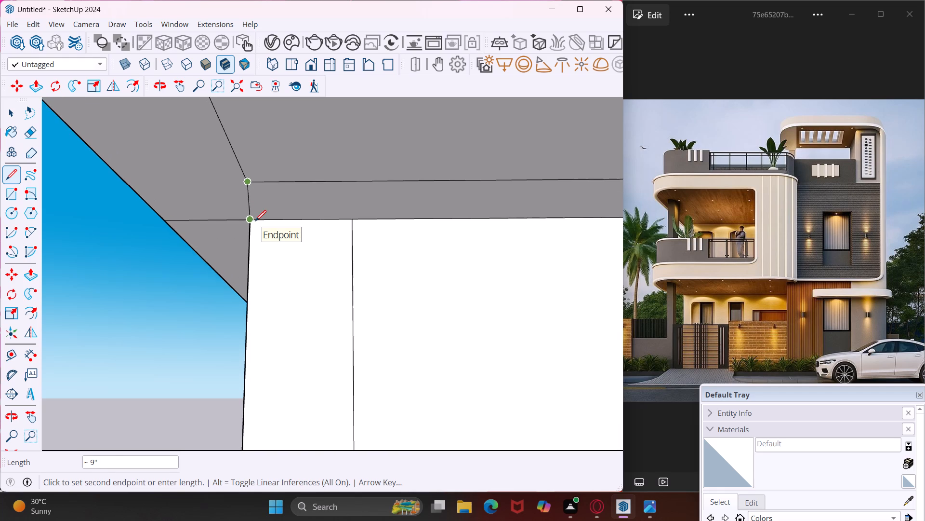
scroll(255, 221, "up", 1)
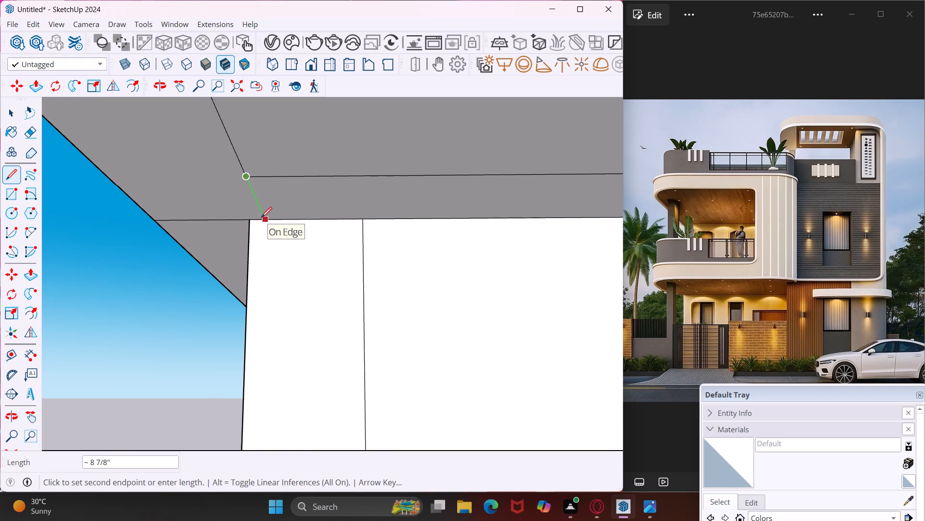
left_click(261, 218)
key("Escape")
key("space")
Erase the upper underside offset's straight edge along the wall with the door, including the short leftover at its corner.
scroll(216, 188, "down", 6)
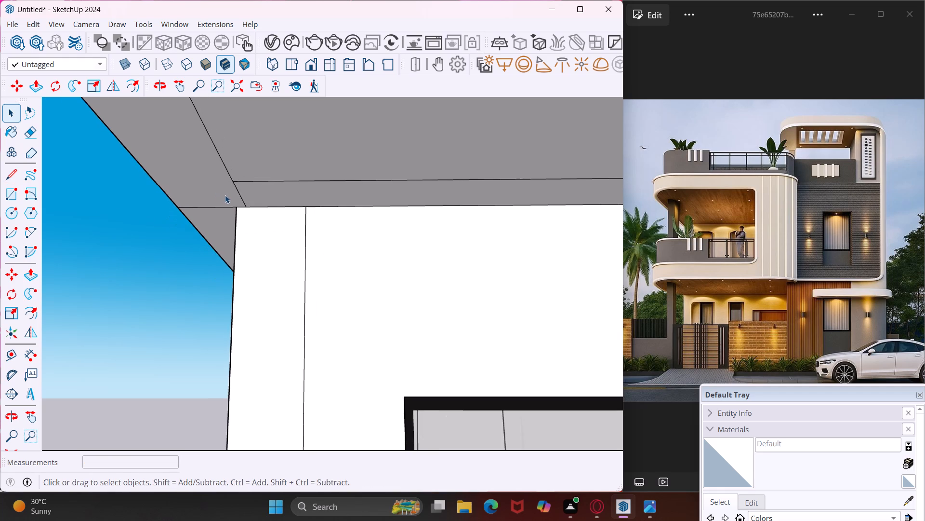
scroll(231, 196, "down", 8)
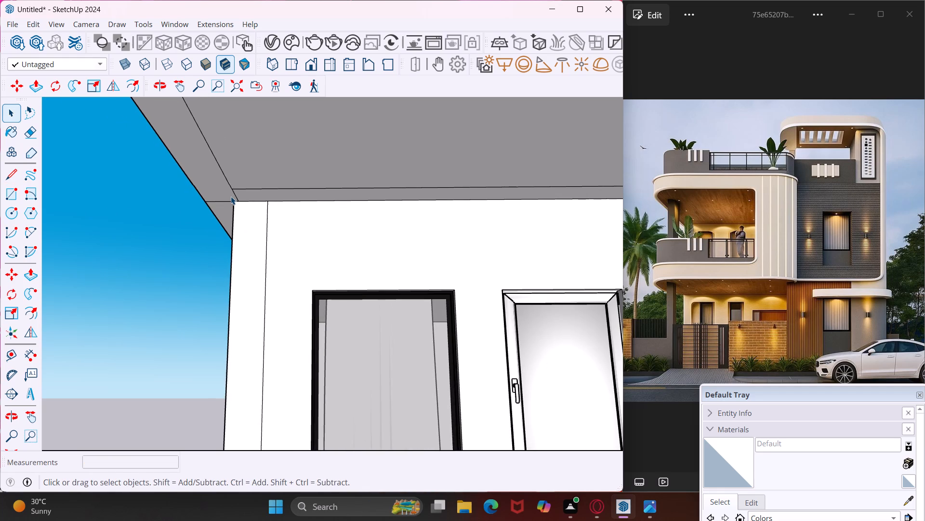
scroll(228, 192, "down", 6)
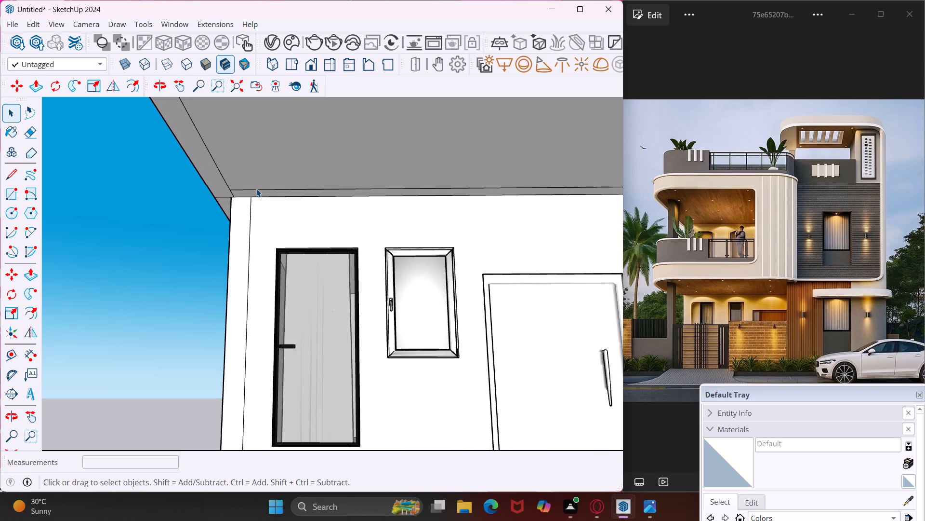
key("e")
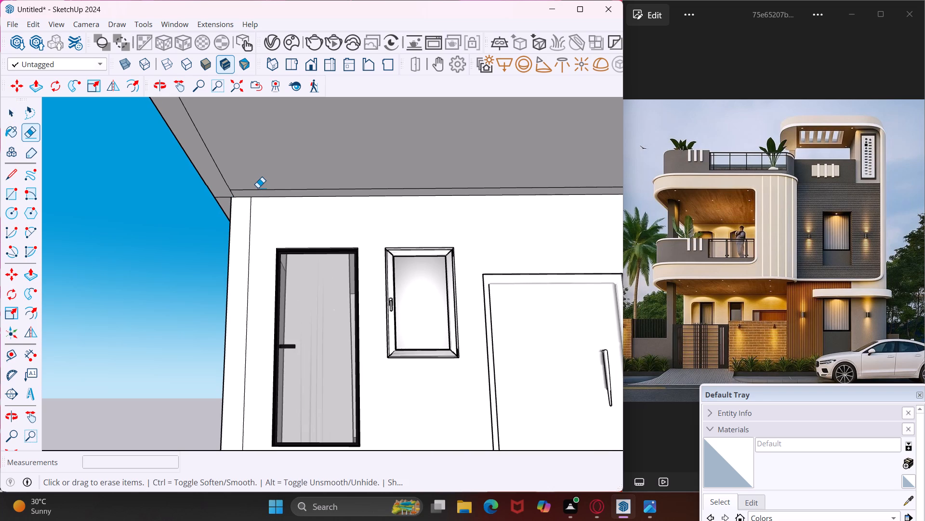
left_click(258, 188)
left_click(250, 190)
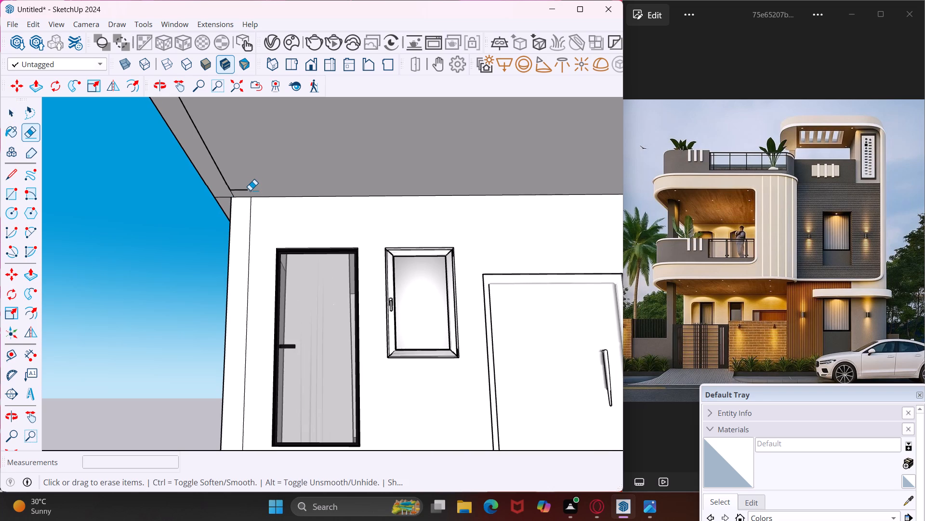
left_click(244, 189)
scroll(243, 189, "down", 5)
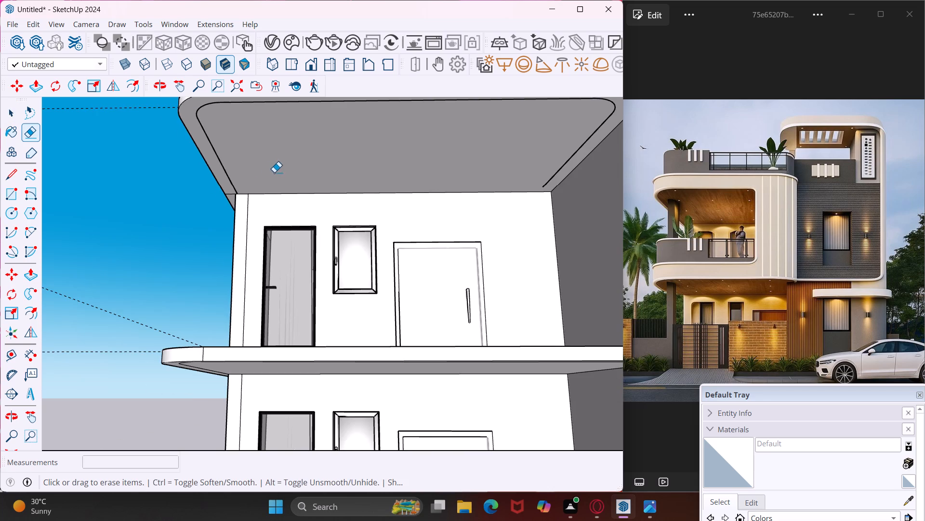
middle_click_drag(280, 168, 245, 177)
scroll(244, 177, "down", 4)
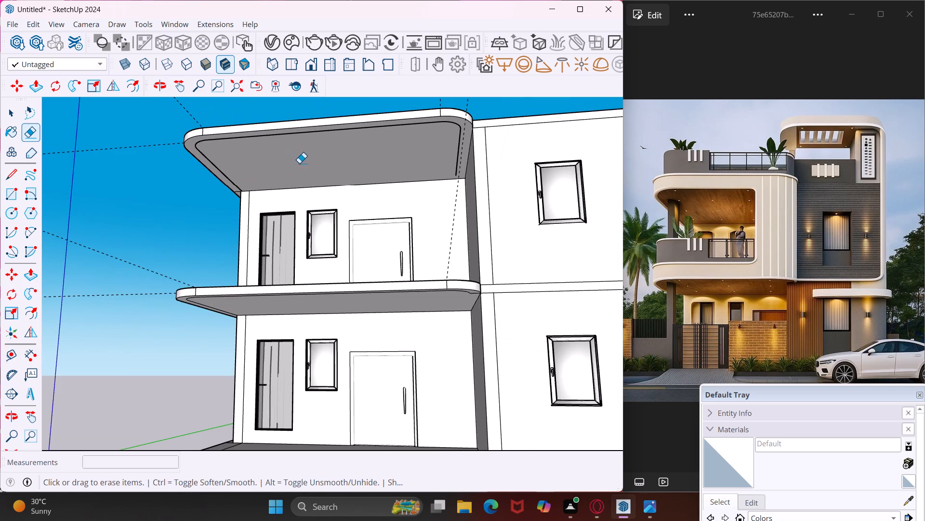
key("Escape")
key("space")
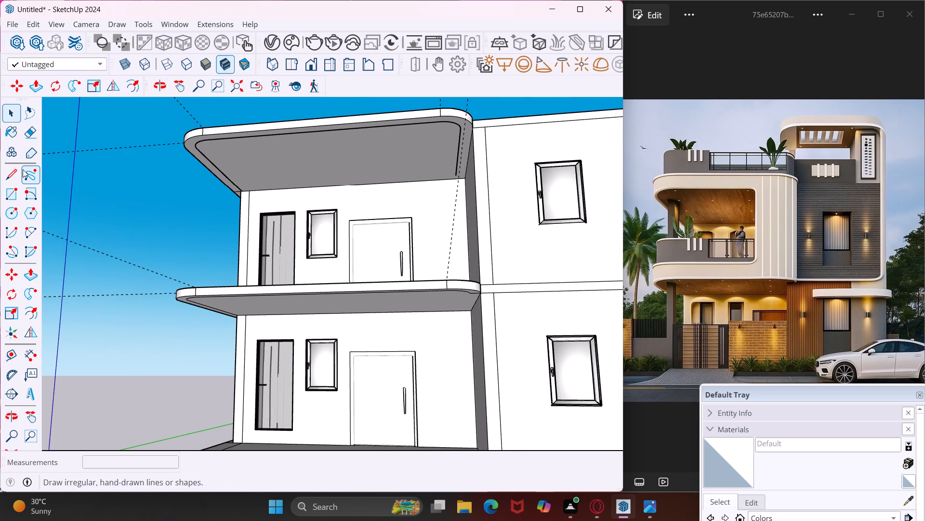
Draw a line of about 8 7/8" from the windowed wall's upper corner to the end of the upper underside offset's inner arc.
left_click(18, 170)
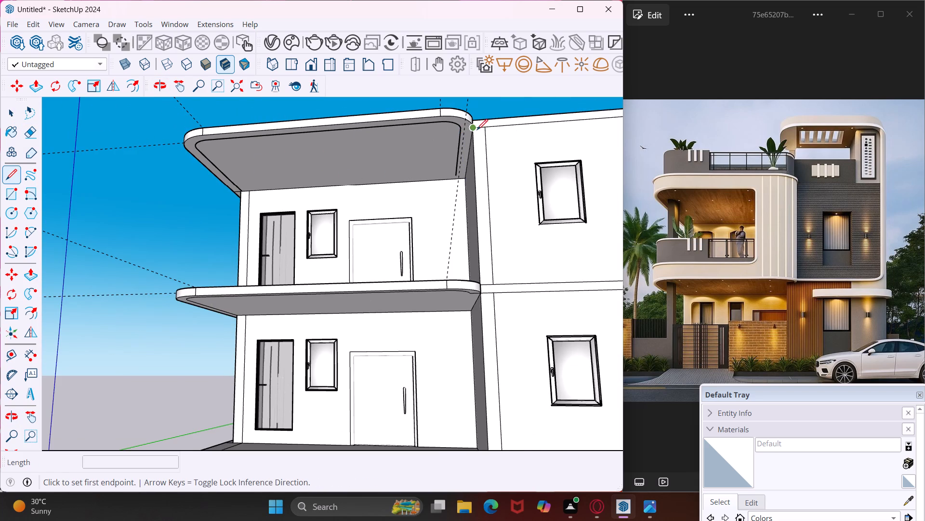
scroll(475, 127, "up", 14)
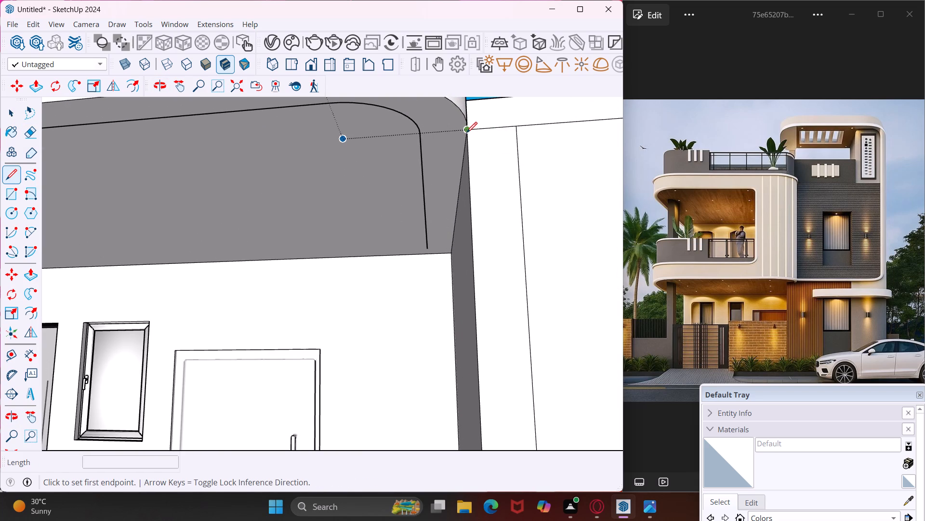
left_click(466, 133)
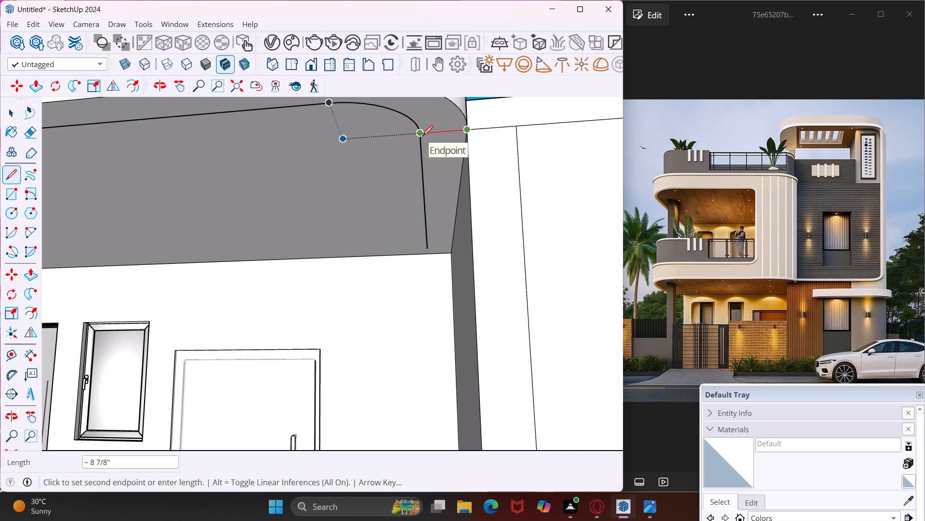
left_click(422, 136)
key("Escape")
key("space")
Erase the upper underside offset's straight edge running along the balcony's inner side wall.
key("e")
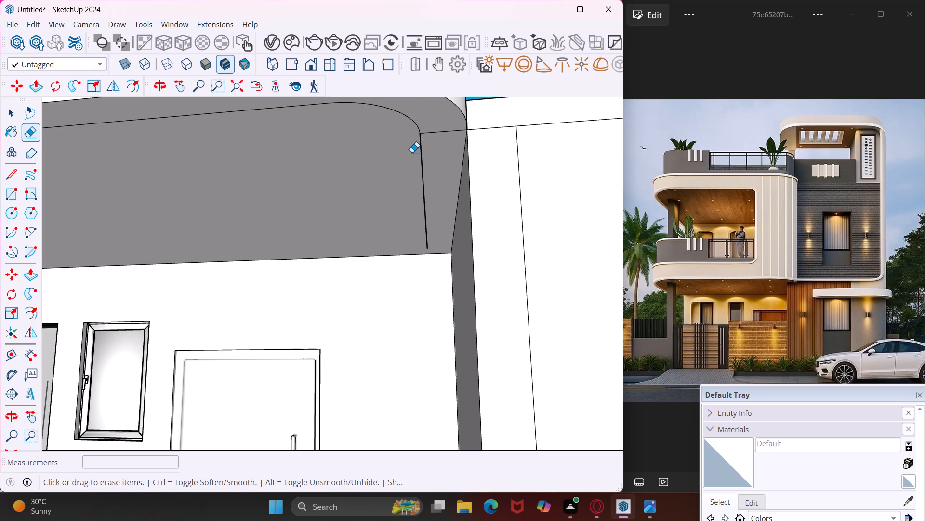
left_click(420, 155)
key("Escape")
key("space")
Push/Pull the inner underside panel of the lower rounded slab downward by 6".
scroll(309, 211, "down", 6)
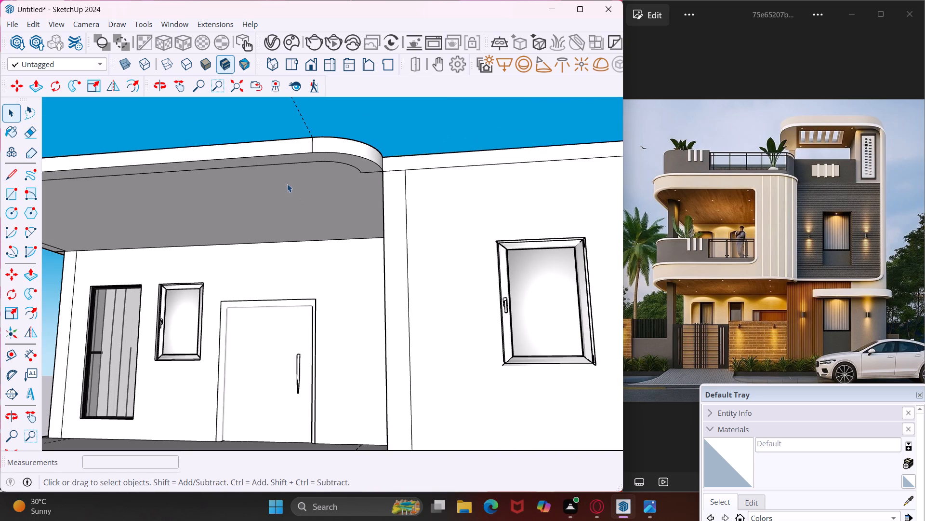
middle_click_drag(287, 184, 368, 277)
scroll(352, 258, "down", 5)
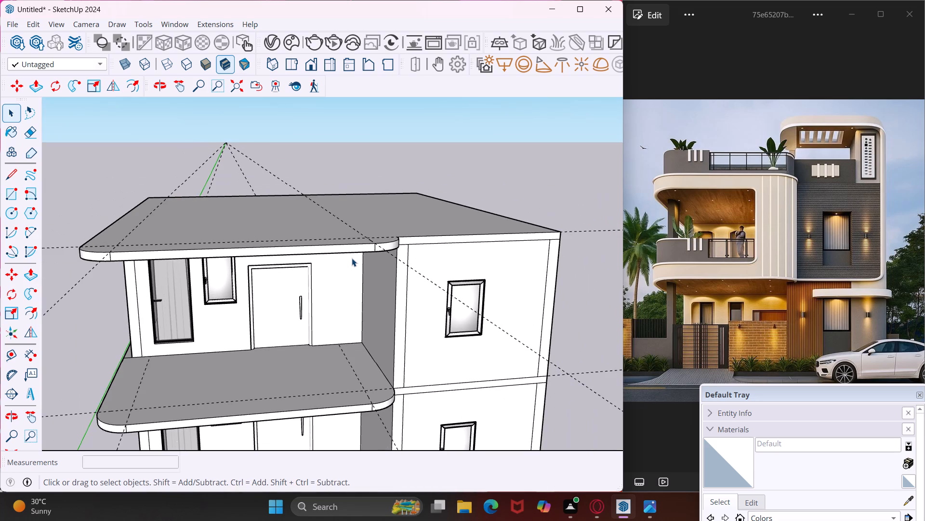
scroll(324, 264, "down", 4)
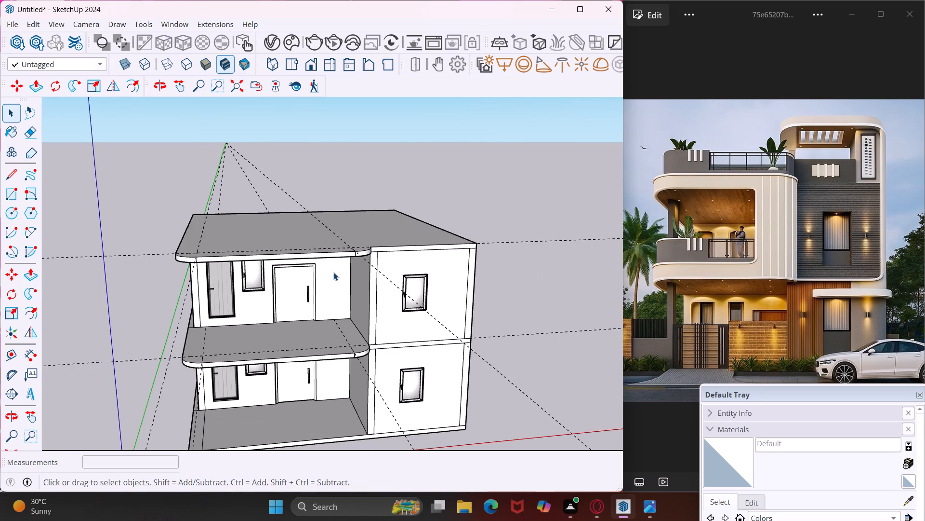
scroll(333, 325, "down", 4)
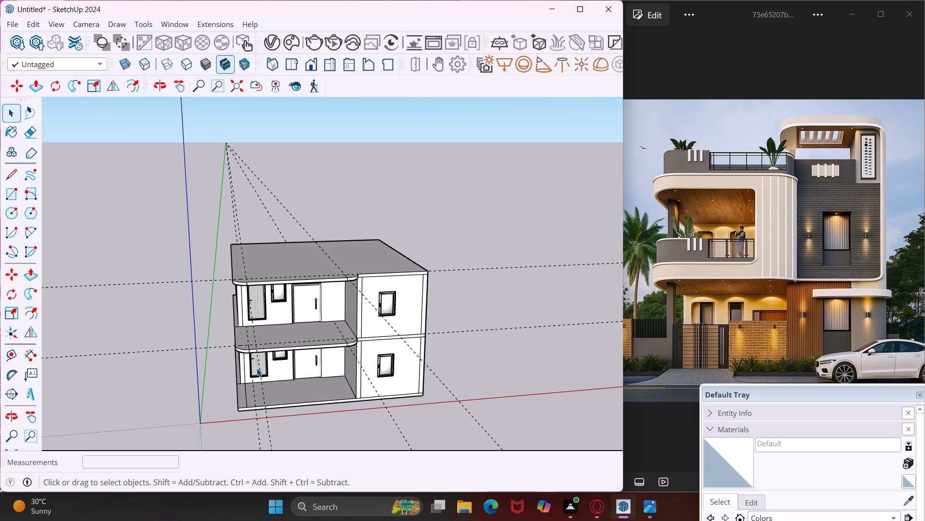
middle_click_drag(263, 354, 330, 255)
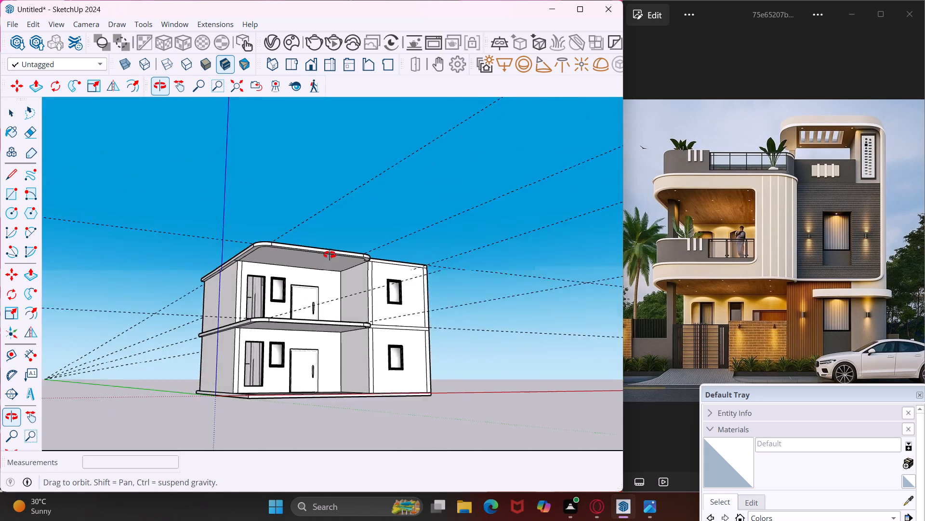
middle_click_drag(330, 255, 335, 244)
scroll(284, 325, "up", 5)
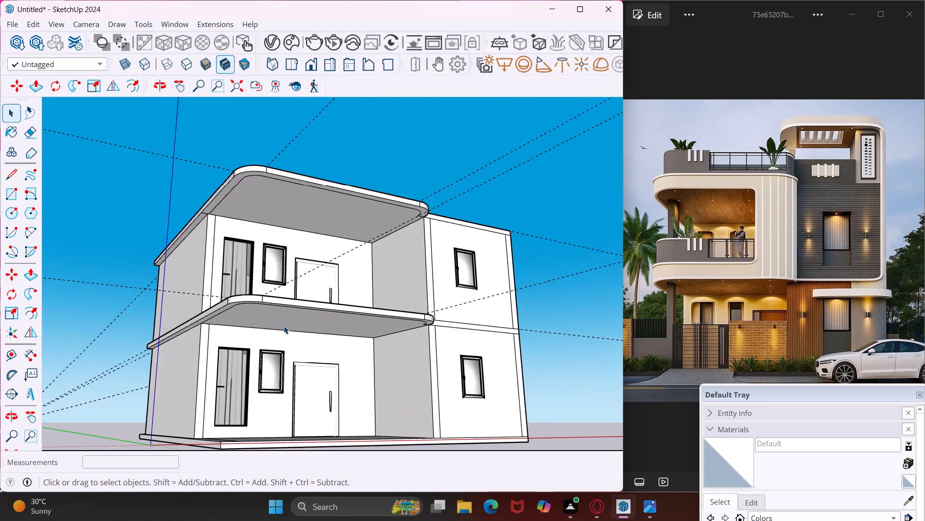
scroll(284, 326, "up", 9)
middle_click_drag(292, 325, 341, 314)
left_click(329, 295)
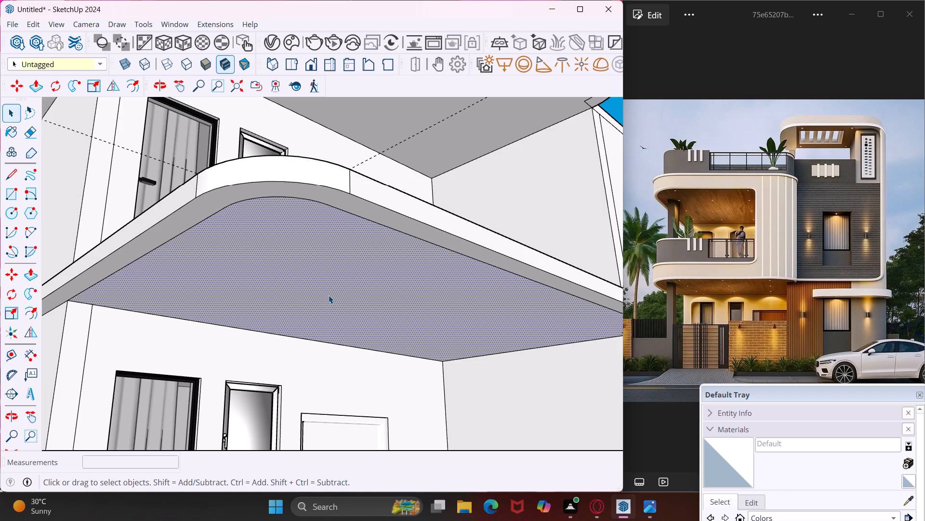
key("p")
left_click(329, 295)
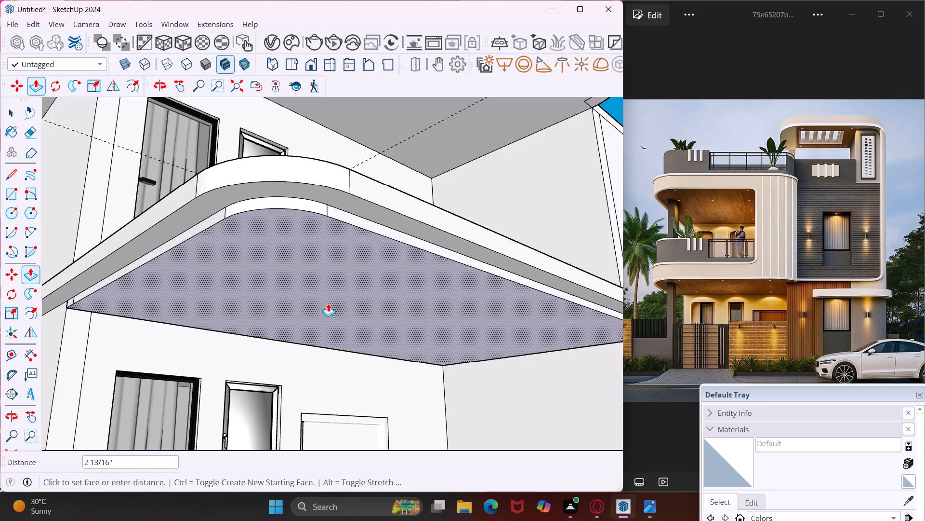
type("6\"")
key("Return")
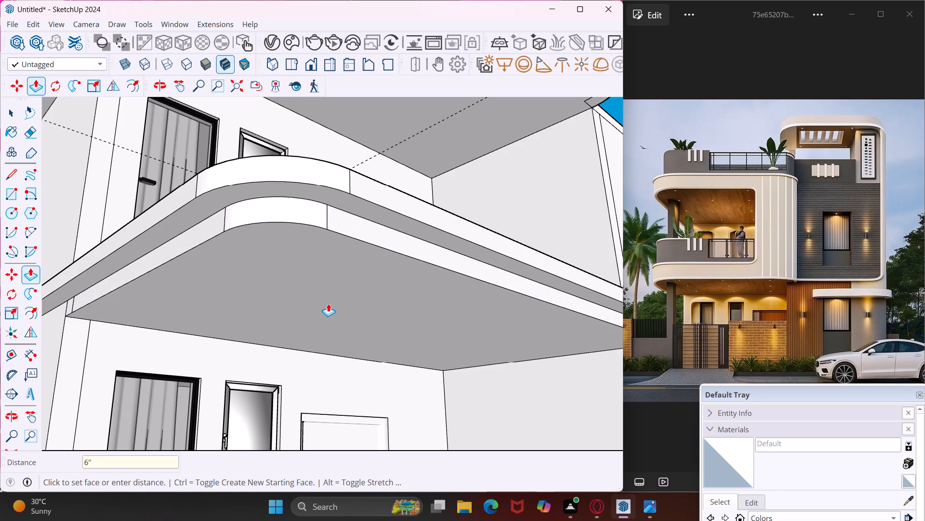
Pull the border strip under the lower rounded slab down 6", flush with the inner panel.
left_click(356, 206)
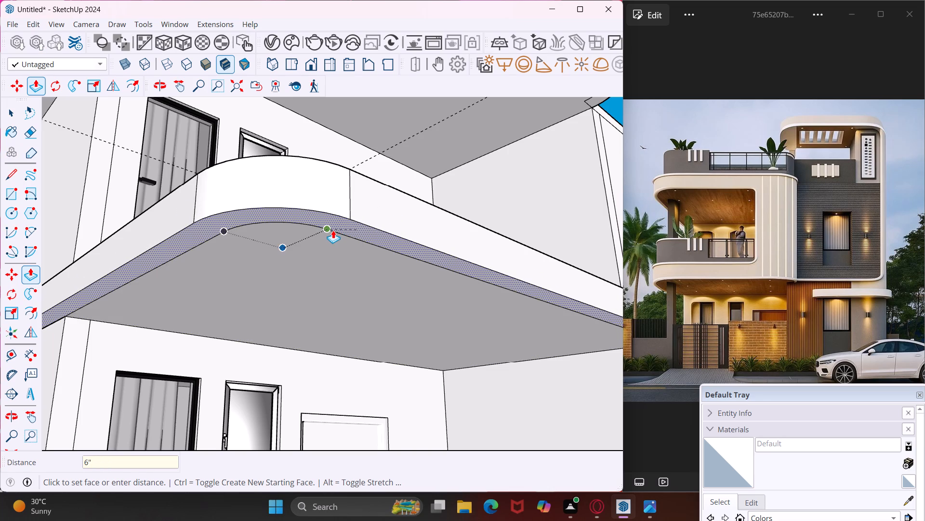
left_click(333, 230)
key("Escape")
key("space")
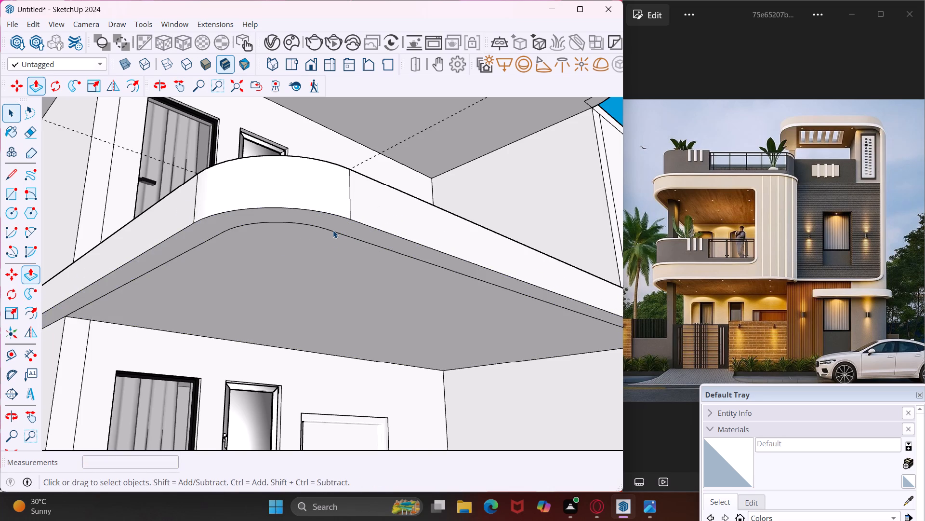
Push/Pull the inner underside panel of the upper rounded slab downward by 6".
scroll(295, 247, "down", 3)
middle_click_drag(331, 242, 249, 253)
scroll(249, 253, "down", 11)
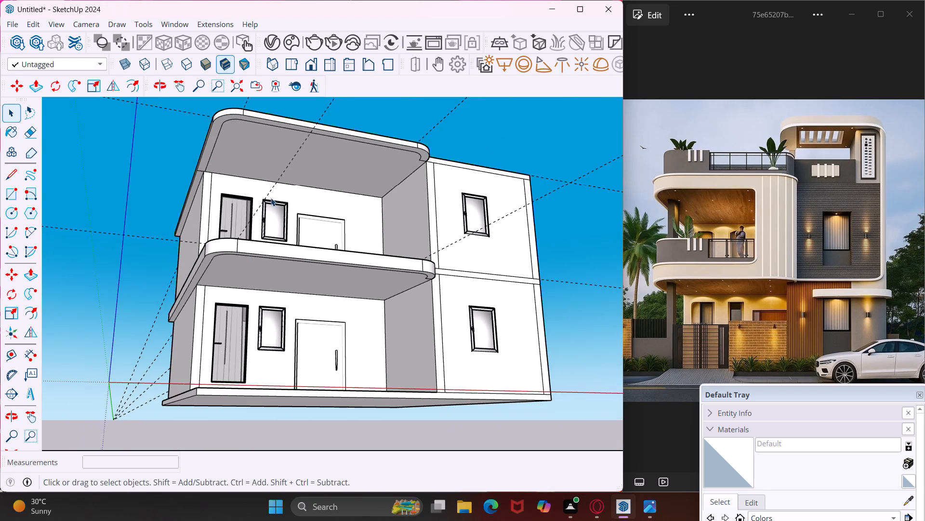
scroll(236, 118, "up", 8)
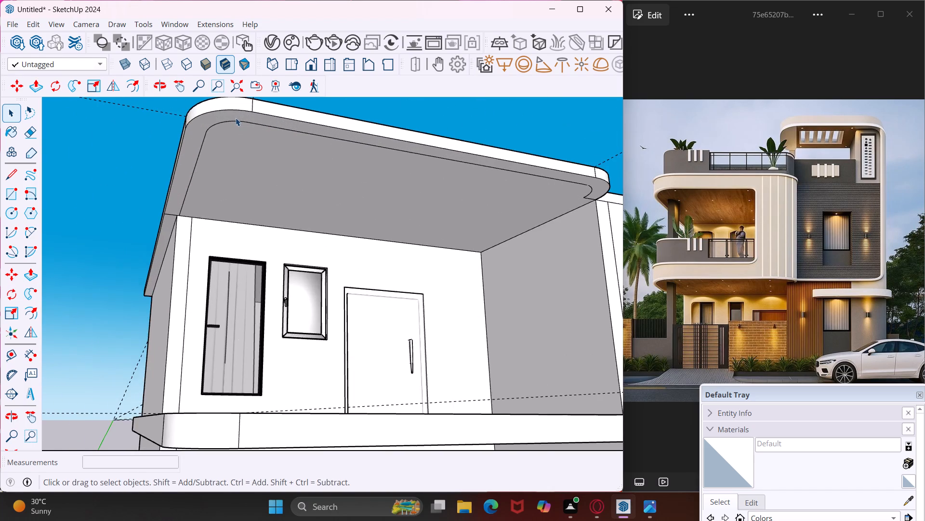
scroll(236, 118, "up", 4)
left_click(239, 135)
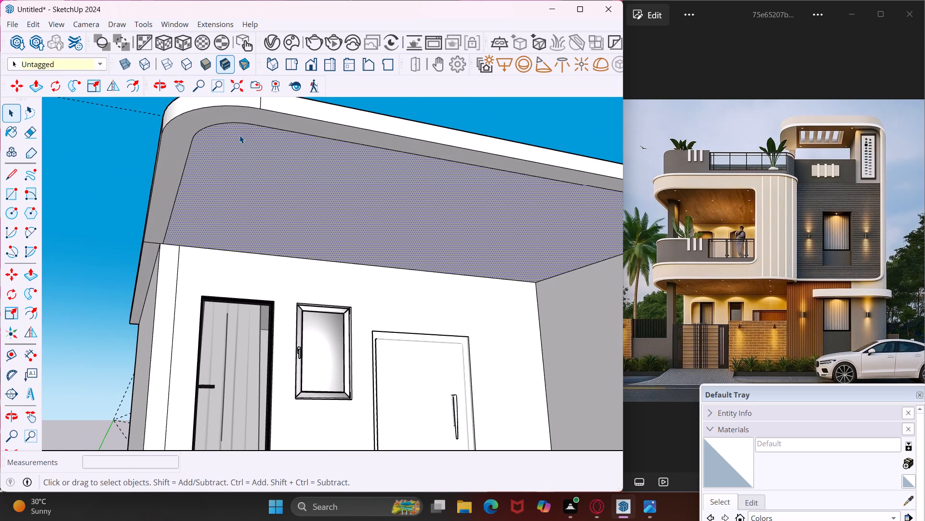
left_click(239, 135)
key("p")
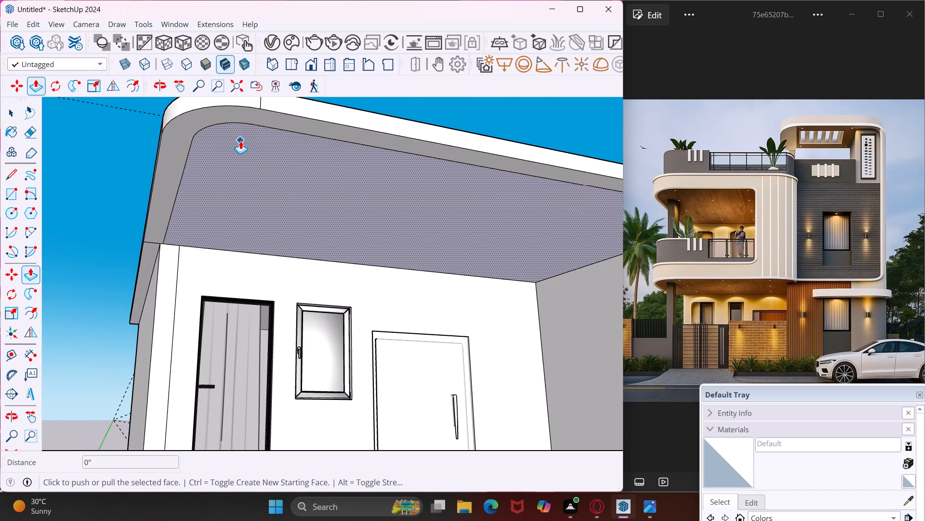
left_click(241, 147)
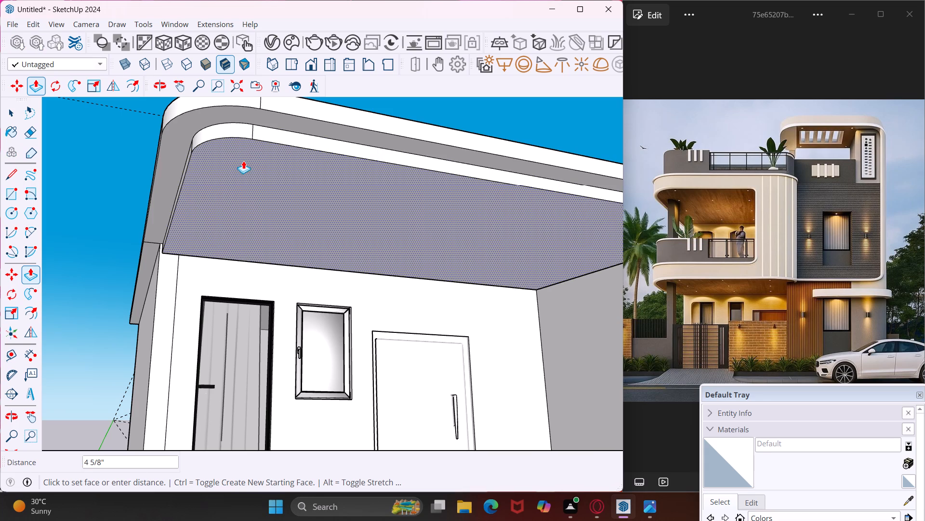
type("6\"")
key("Return")
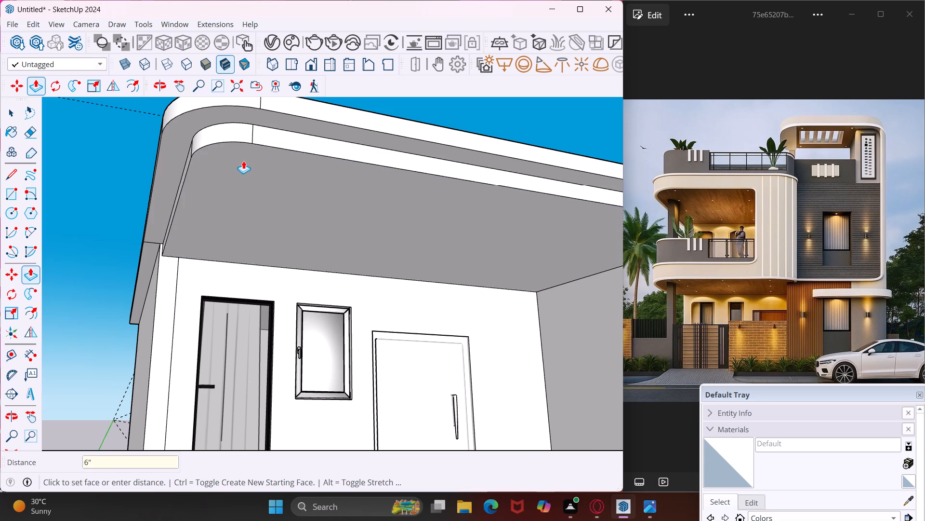
Pull the border strip under the upper rounded slab down 6", flush with the inner panel.
left_click(197, 126)
left_click(214, 148)
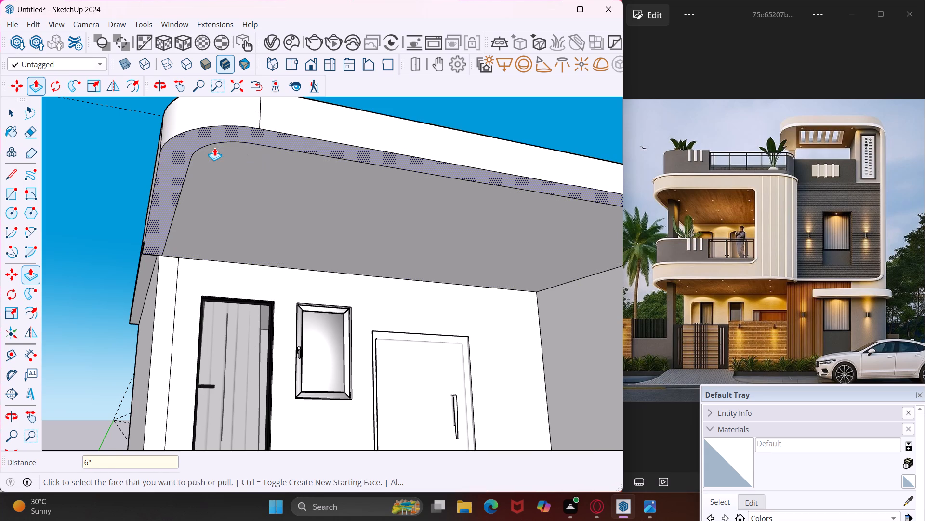
key("Escape")
key("space")
Offset the outline of the lower rounded slab's top face, the upper-floor balcony floor, inward by about 5 3/8".
middle_click_drag(250, 153, 239, 170)
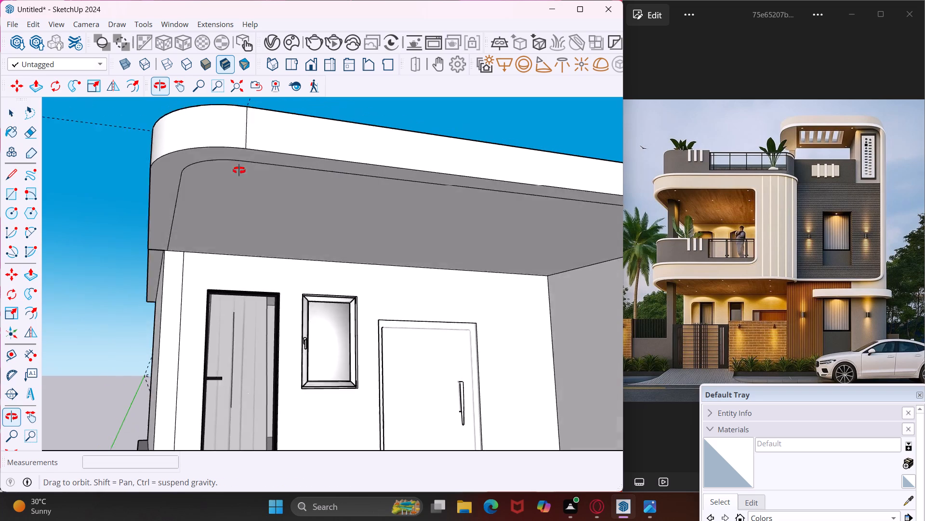
middle_click_drag(239, 170, 219, 195)
scroll(219, 195, "down", 7)
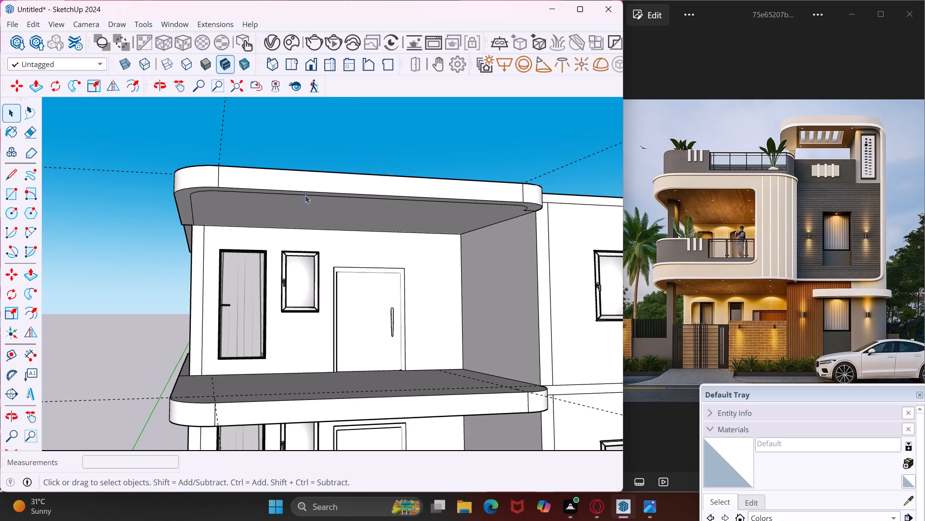
middle_click_drag(370, 179, 255, 217)
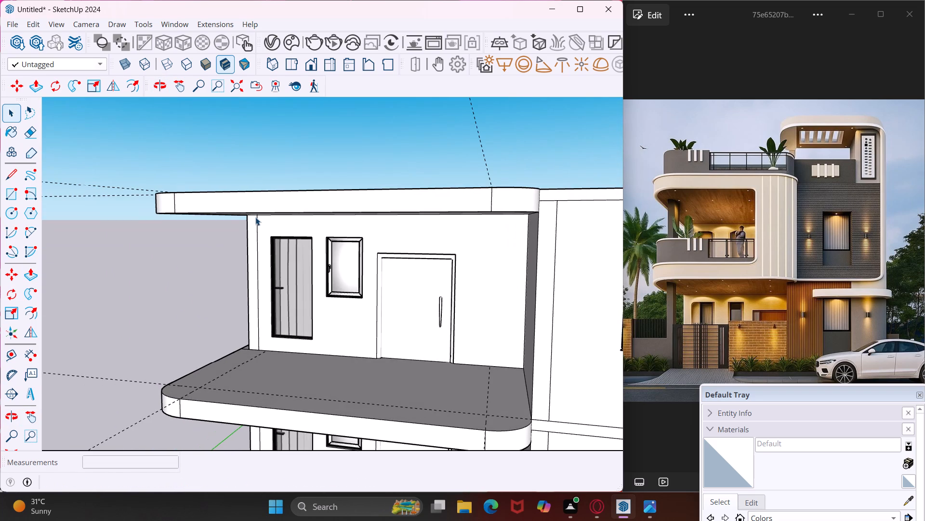
scroll(255, 217, "down", 6)
middle_click_drag(371, 329, 379, 381)
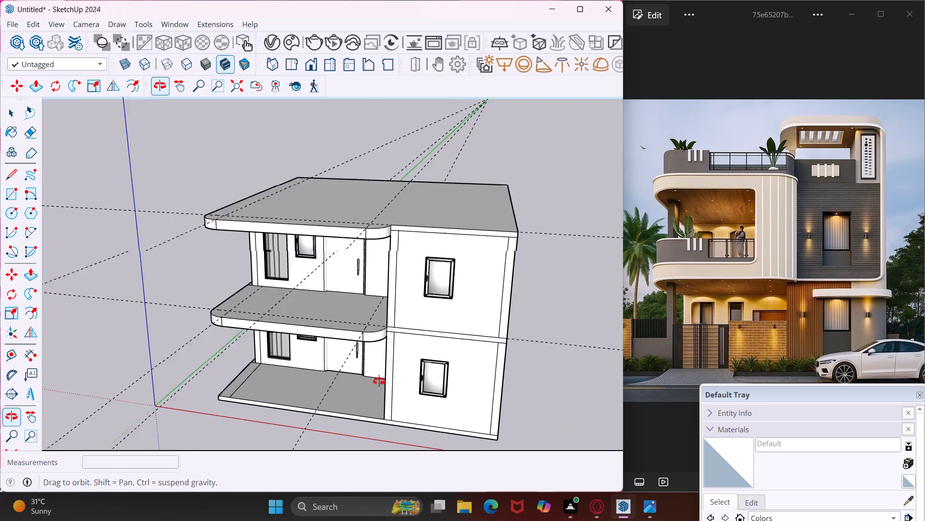
middle_click_drag(379, 381, 382, 393)
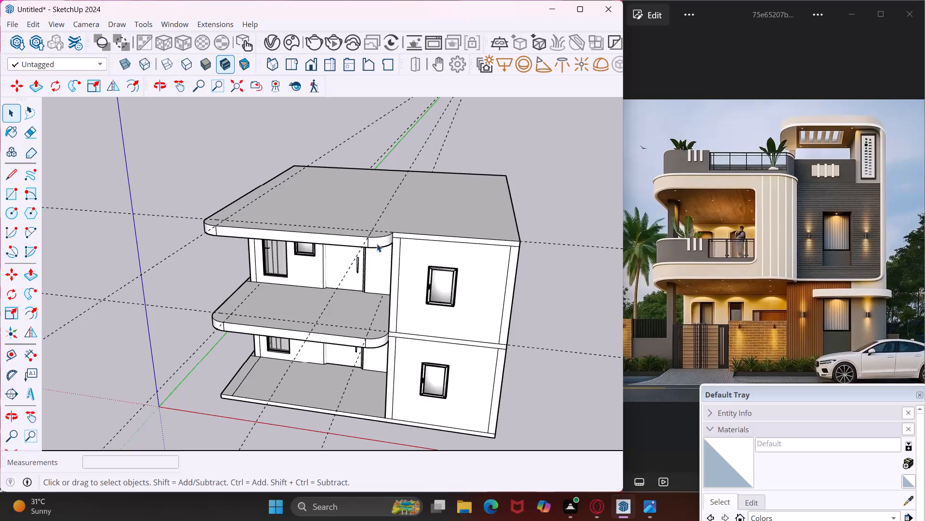
scroll(376, 336, "up", 3)
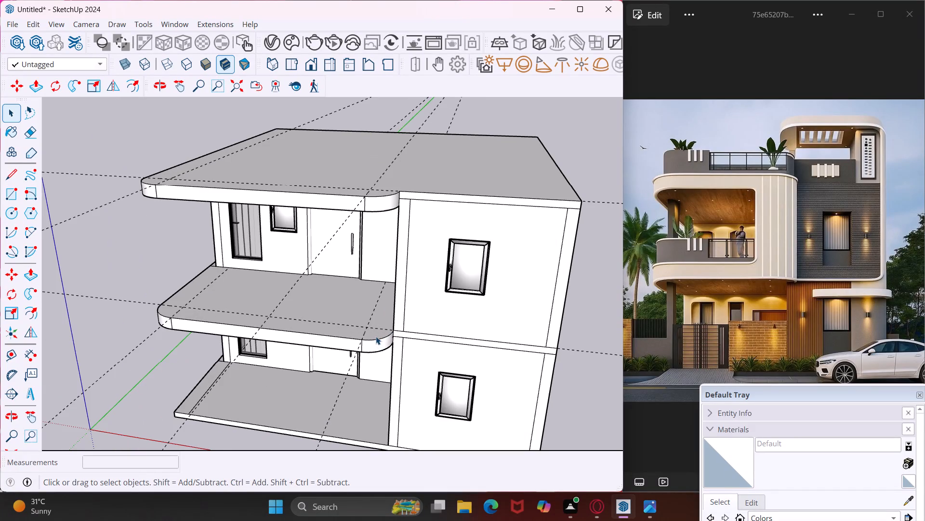
middle_click_drag(376, 336, 377, 372)
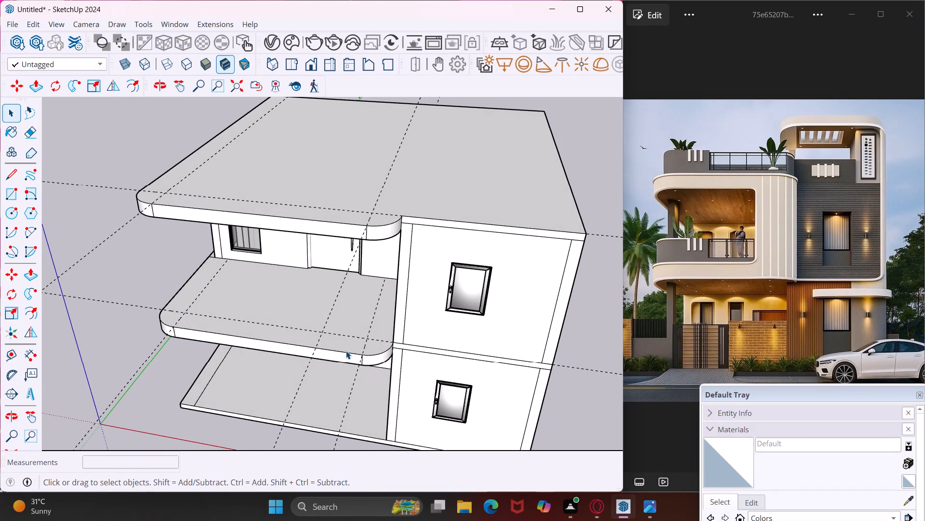
scroll(346, 351, "up", 1)
middle_click_drag(348, 356, 360, 371)
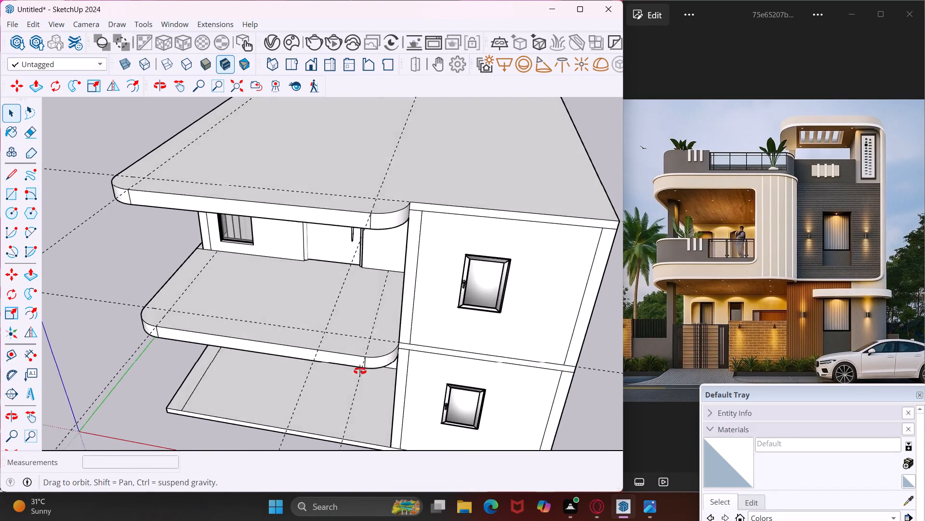
middle_click_drag(360, 371, 412, 402)
scroll(400, 360, "up", 3)
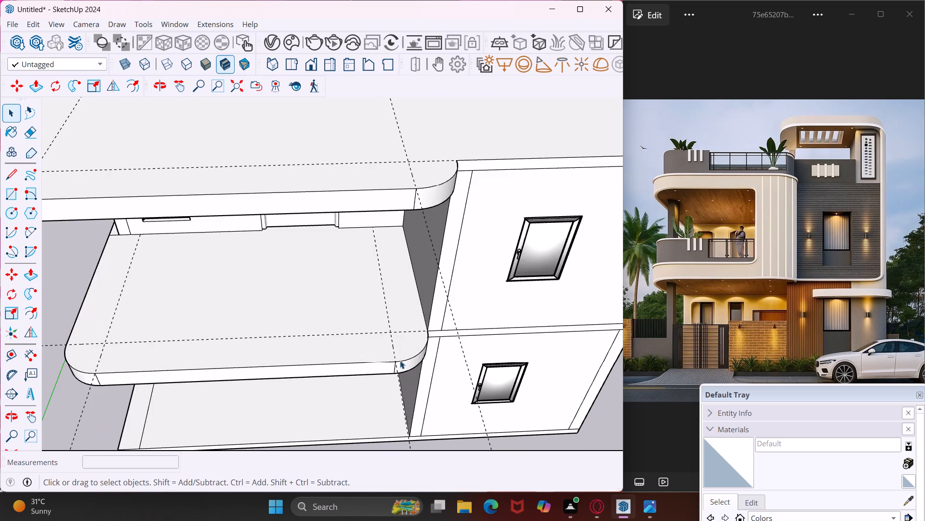
scroll(400, 360, "up", 7)
left_click(400, 349)
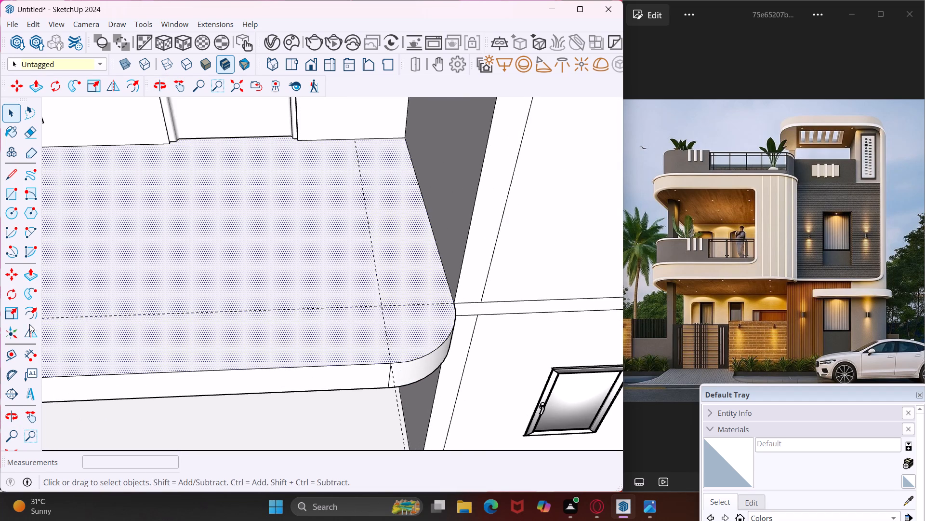
left_click(23, 316)
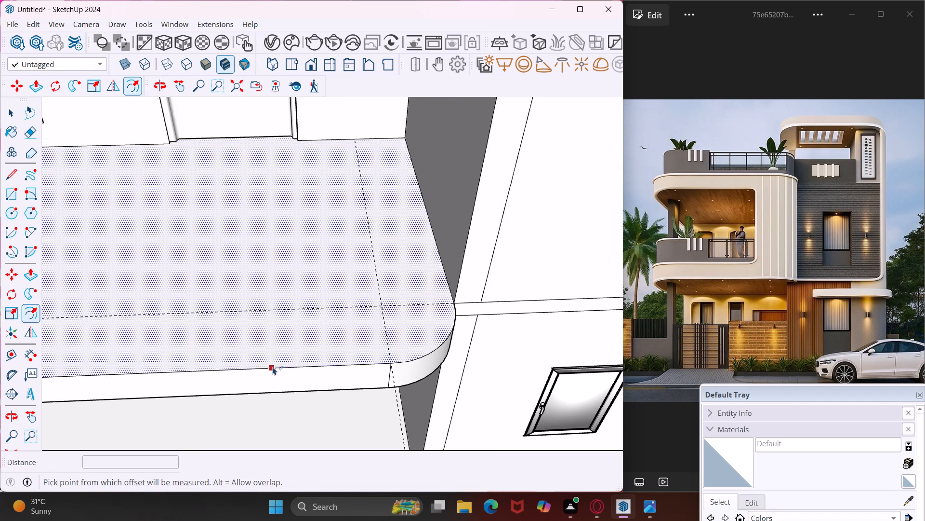
left_click(273, 367)
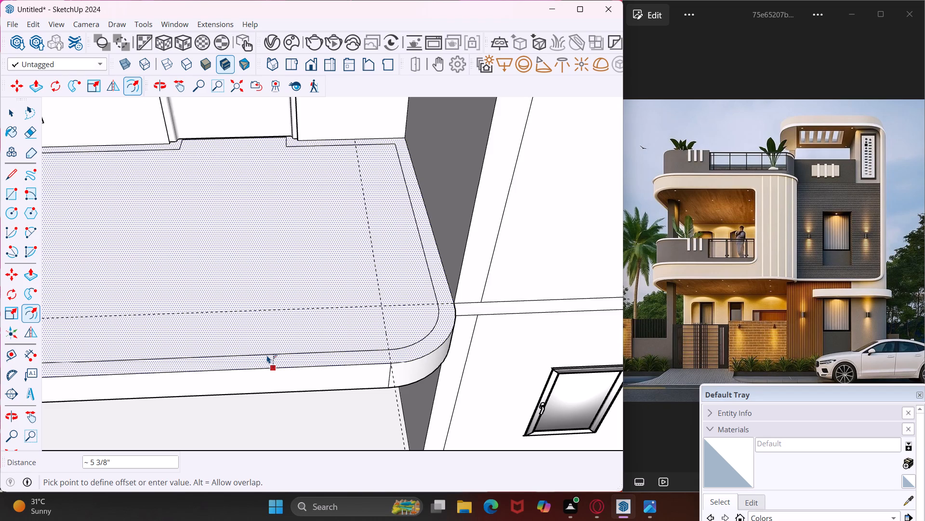
left_click(267, 355)
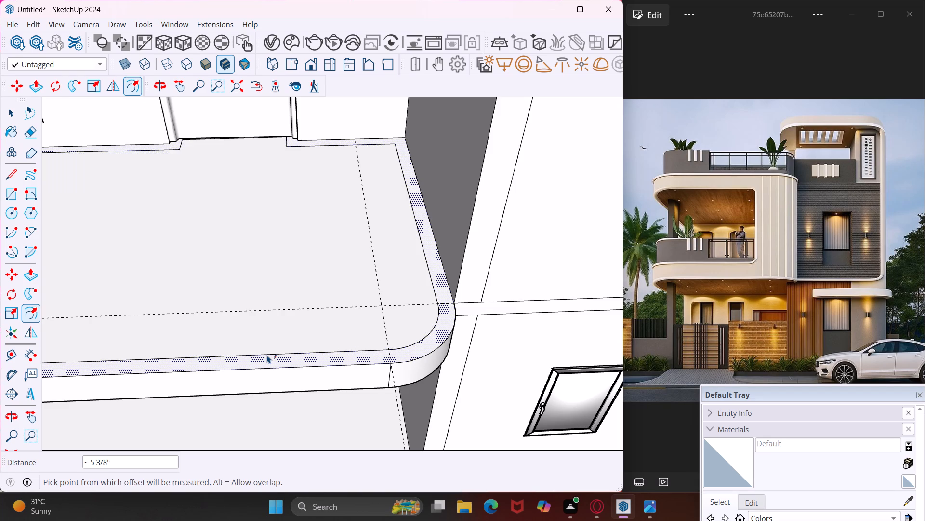
key("Escape")
key("space")
Draw two lines about 5 3/8" long across the balcony floor's border strip, isolating the rounded corner section beside the side wall.
scroll(267, 355, "down", 5)
middle_click_drag(267, 355, 292, 375)
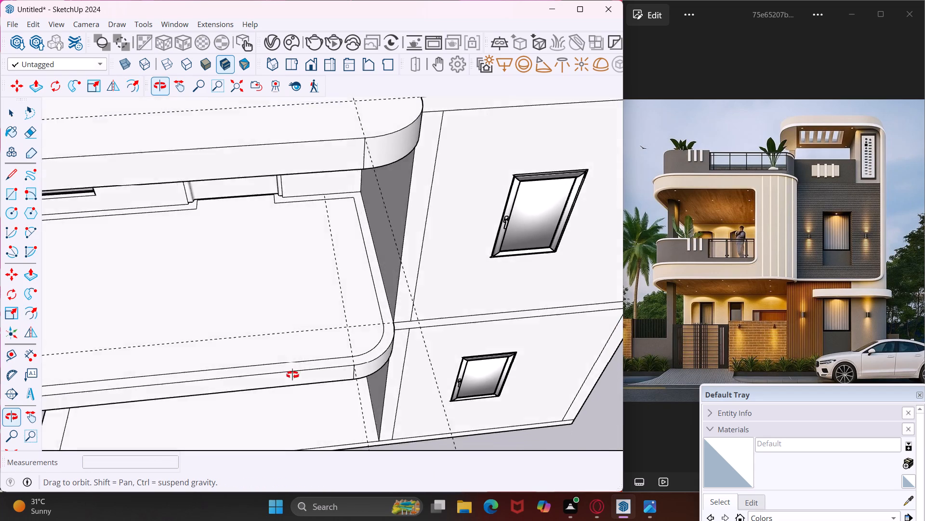
middle_click_drag(292, 375, 319, 384)
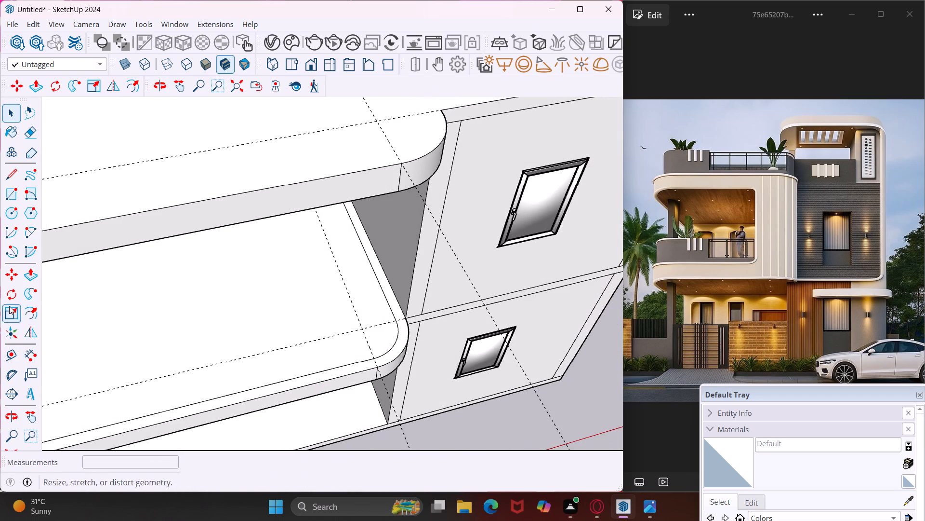
left_click(19, 178)
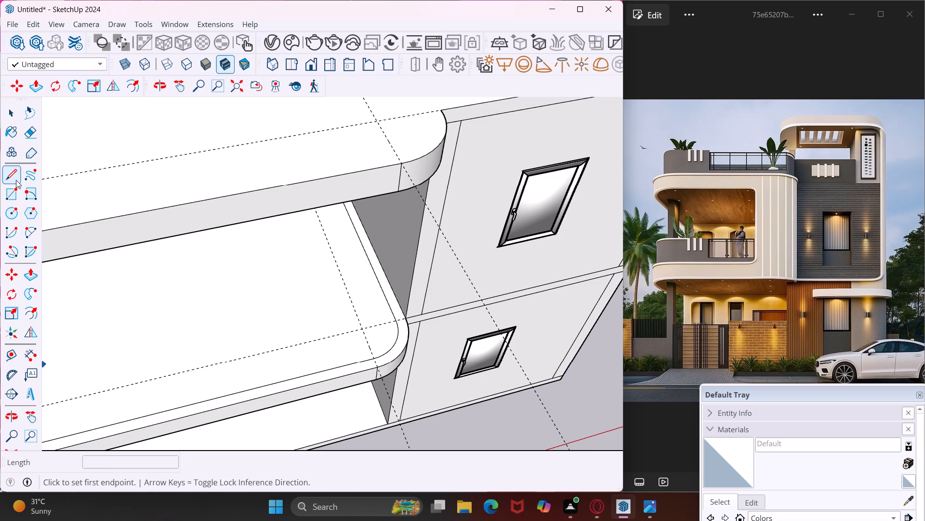
left_click(271, 383)
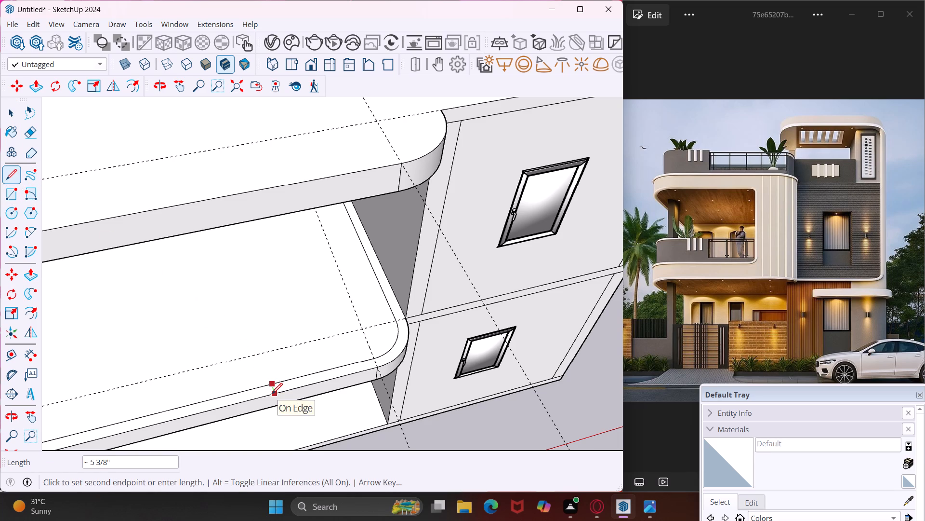
left_click(272, 394)
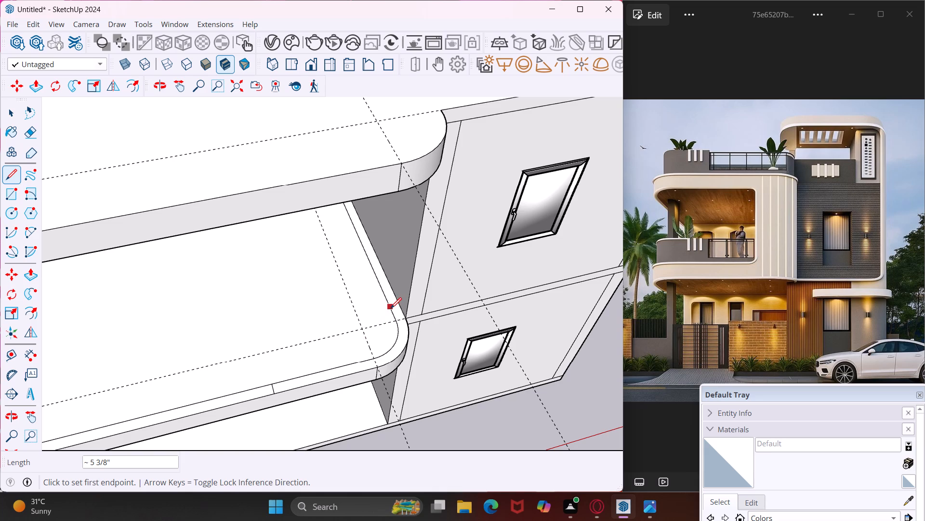
scroll(392, 310, "up", 5)
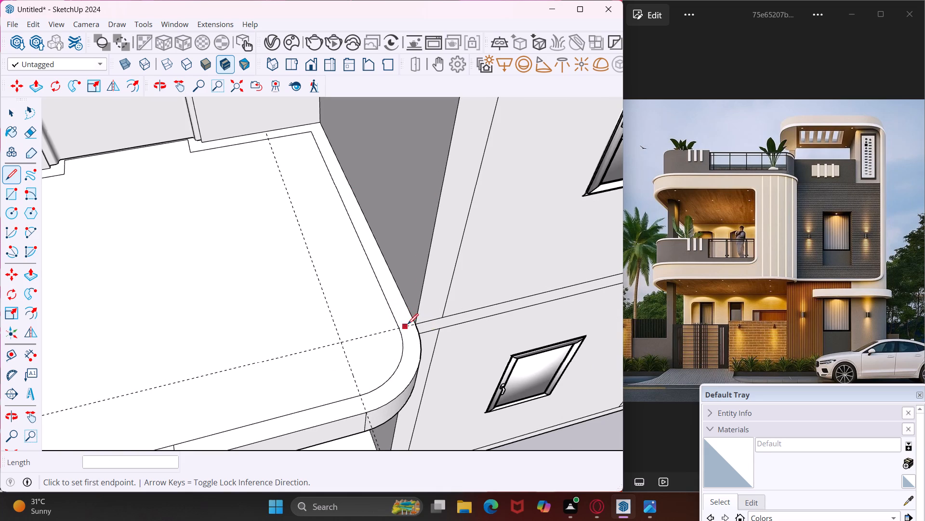
left_click(414, 324)
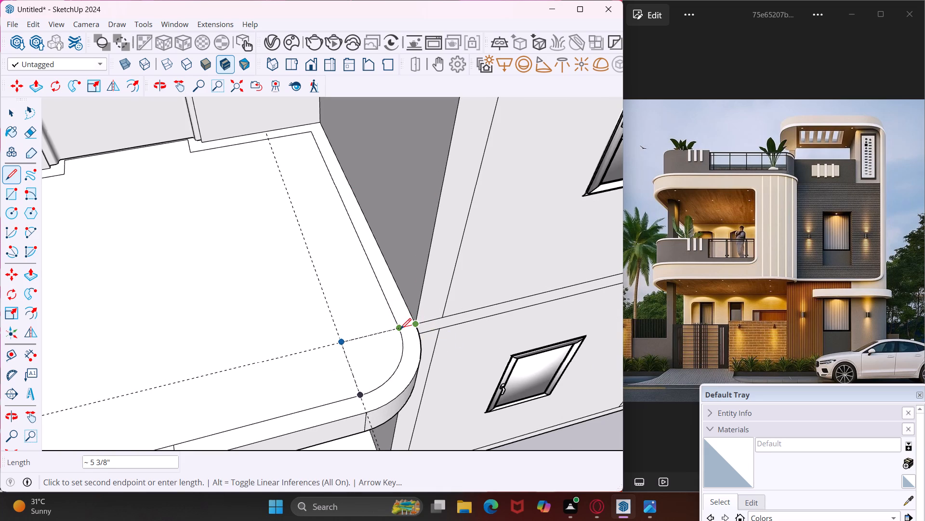
left_click(400, 329)
key("Escape")
key("space")
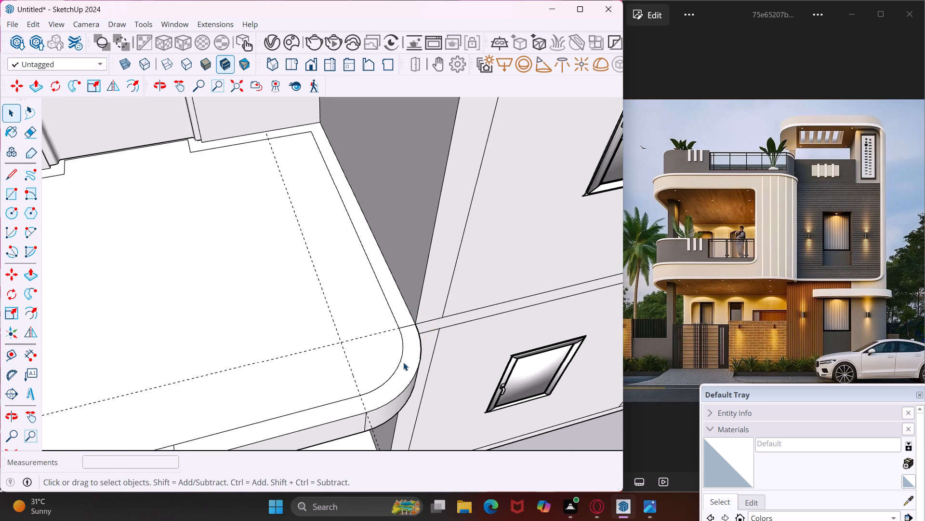
Push/Pull the isolated rounded corner section of the border strip up 10' 6" to the upper slab's top edge as a curved wall.
left_click(403, 362)
key("p")
left_click(404, 362)
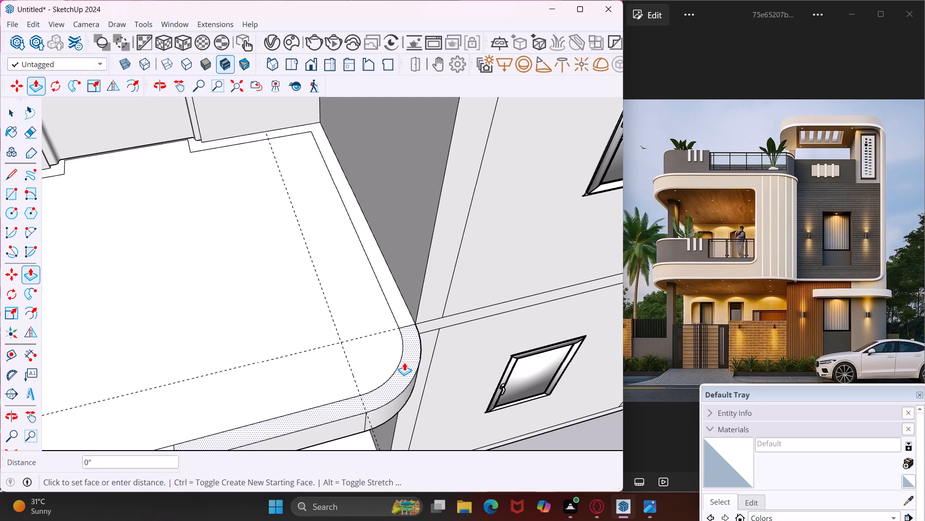
scroll(374, 324, "down", 11)
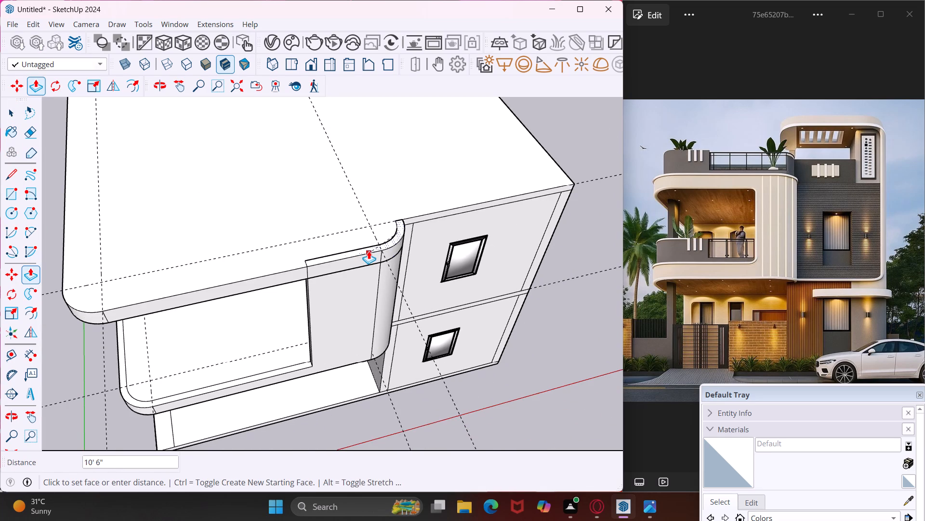
middle_click_drag(369, 251, 353, 168)
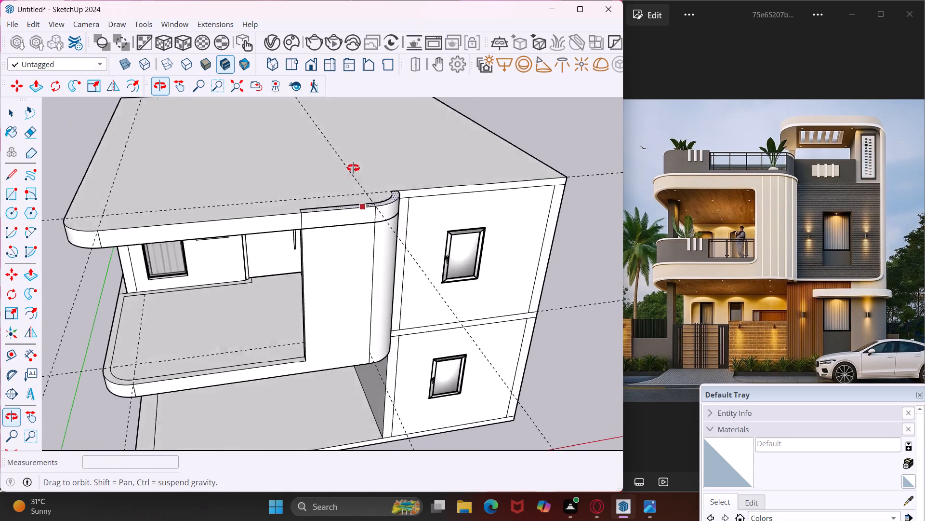
middle_click_drag(353, 168, 424, 71)
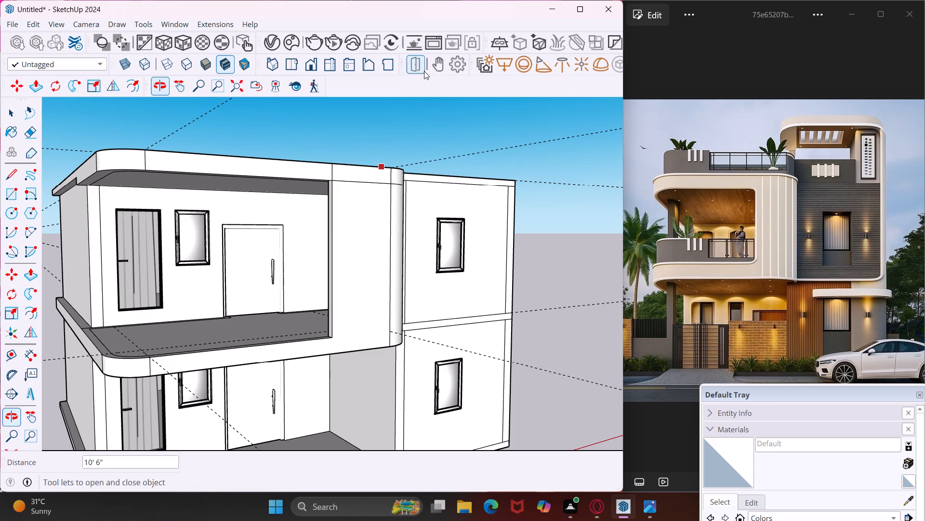
left_click(375, 164)
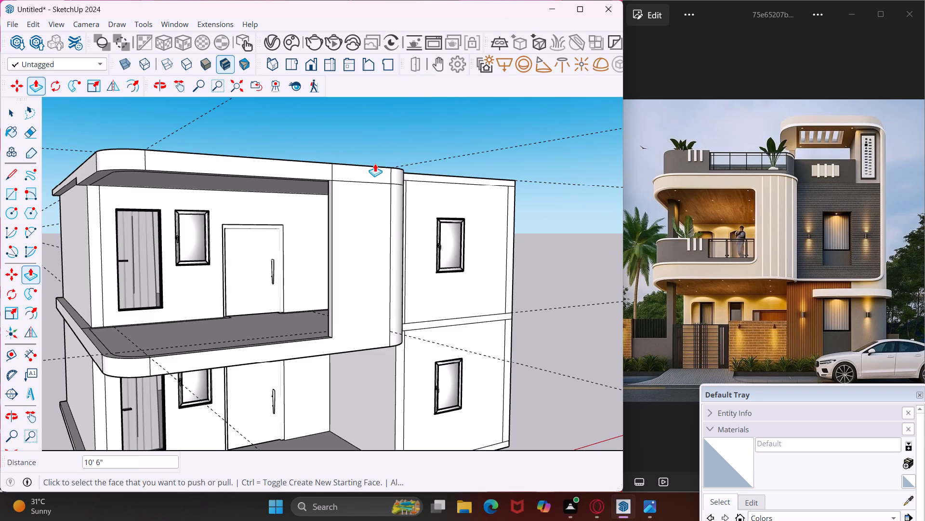
key("Escape")
key("space")
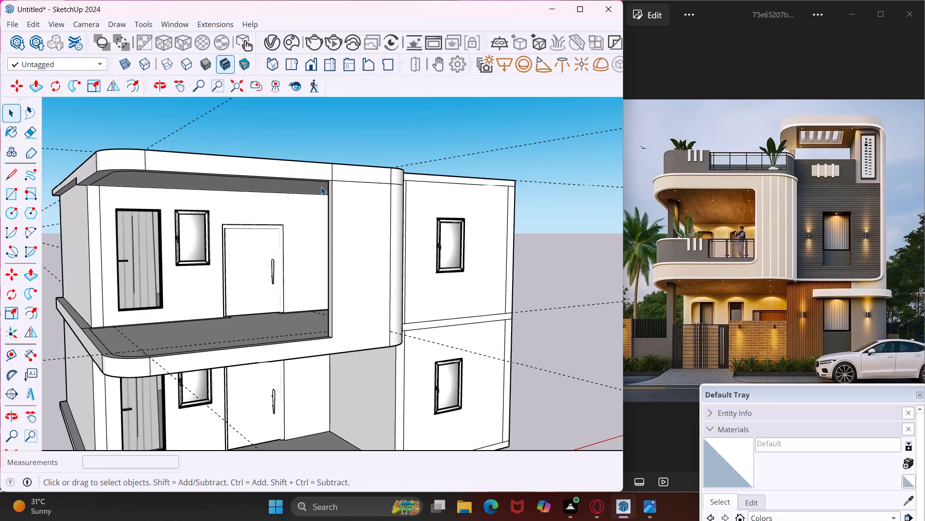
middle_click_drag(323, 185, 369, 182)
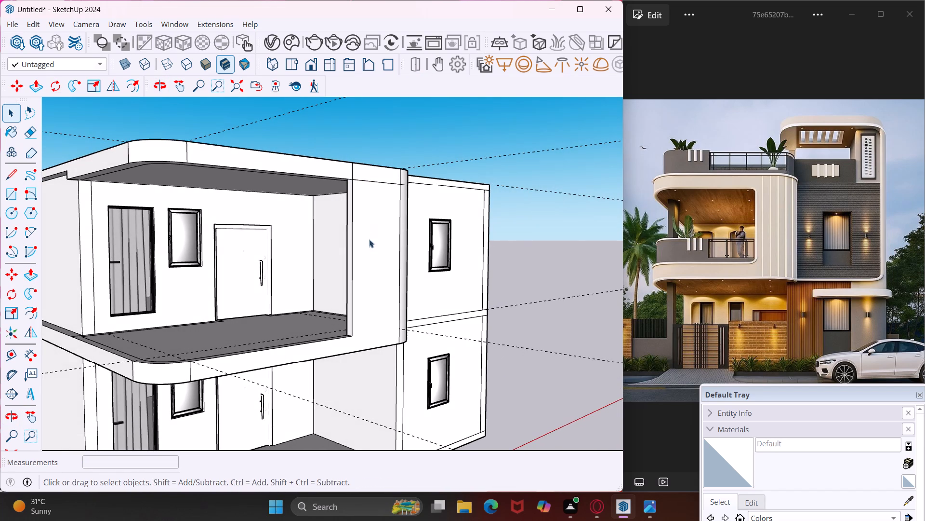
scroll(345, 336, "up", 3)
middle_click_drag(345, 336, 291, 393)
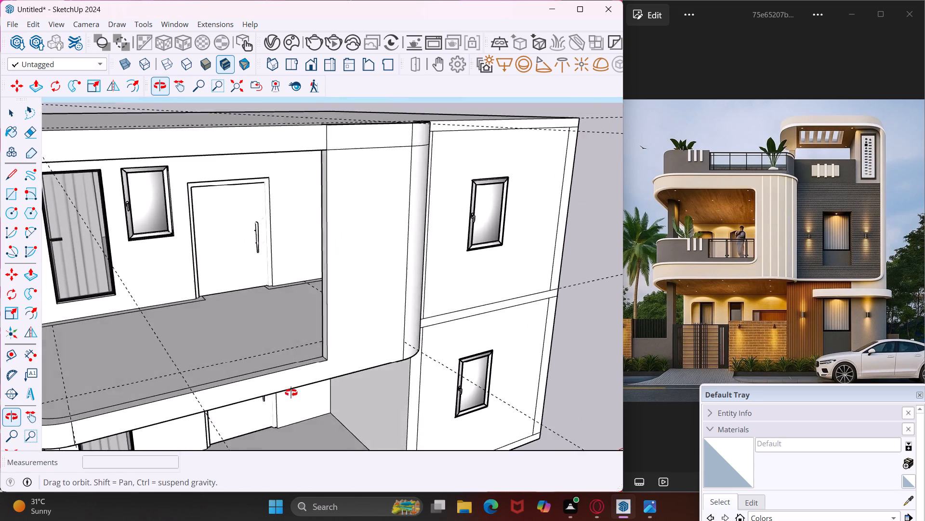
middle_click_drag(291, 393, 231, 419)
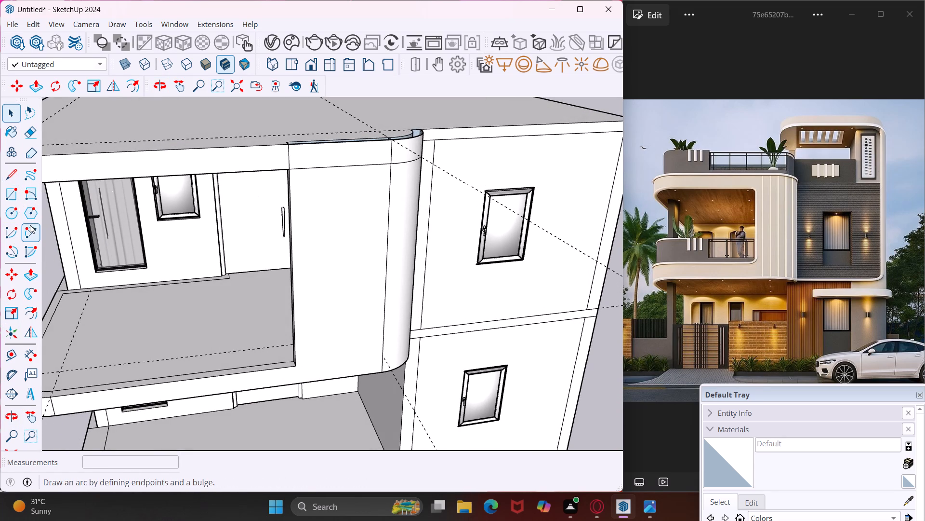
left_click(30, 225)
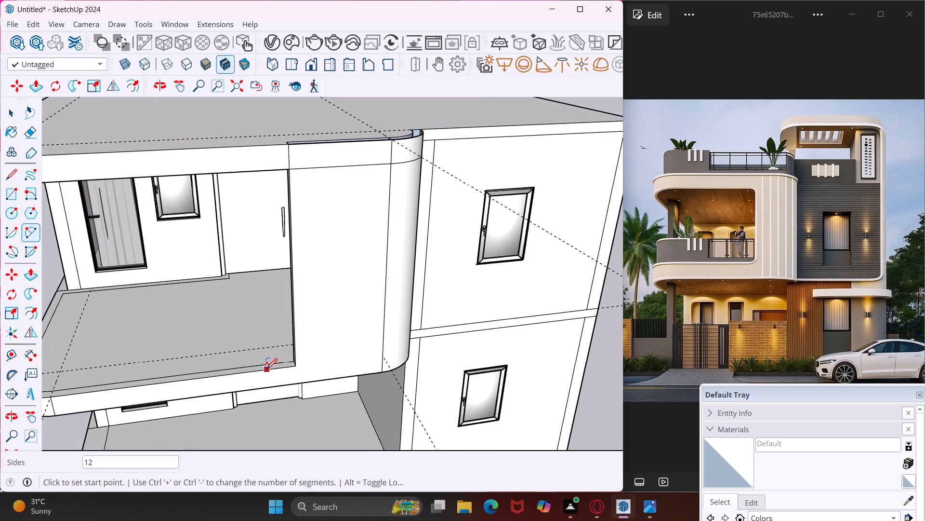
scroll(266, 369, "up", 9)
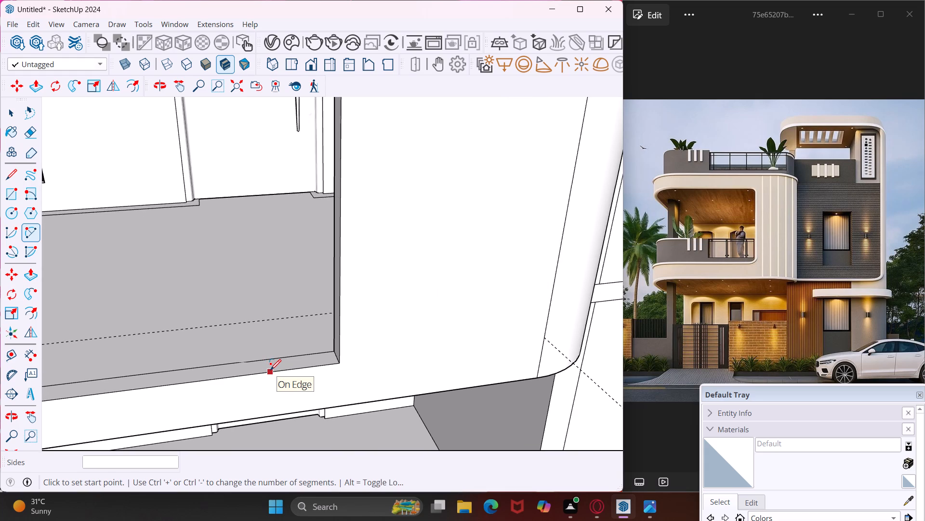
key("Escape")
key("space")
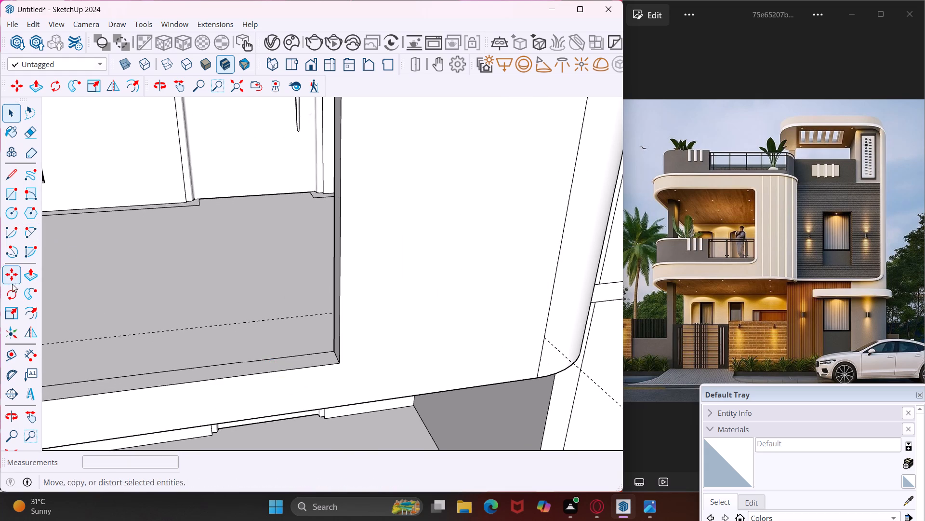
Place two guides 1' from the balcony opening's lower corner at the curved wall, one along the border strip and one up the wall.
left_click(19, 352)
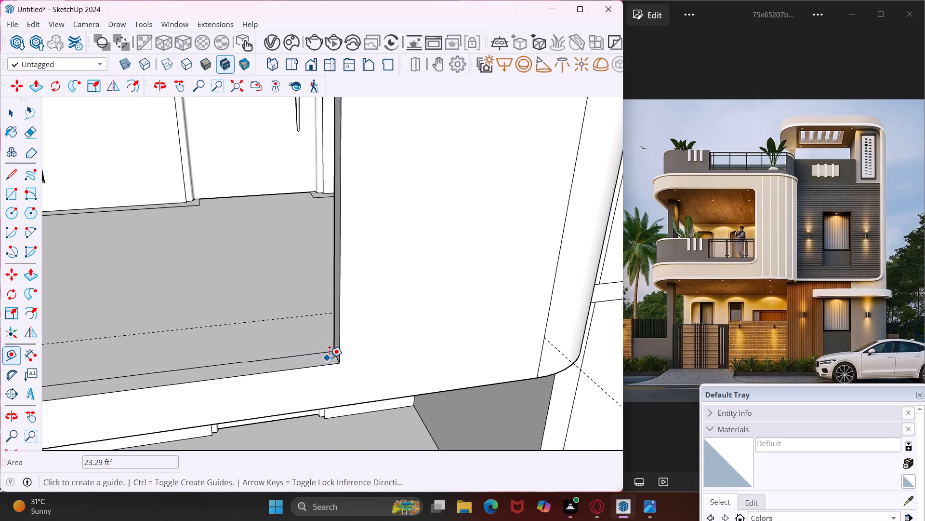
scroll(332, 359, "up", 8)
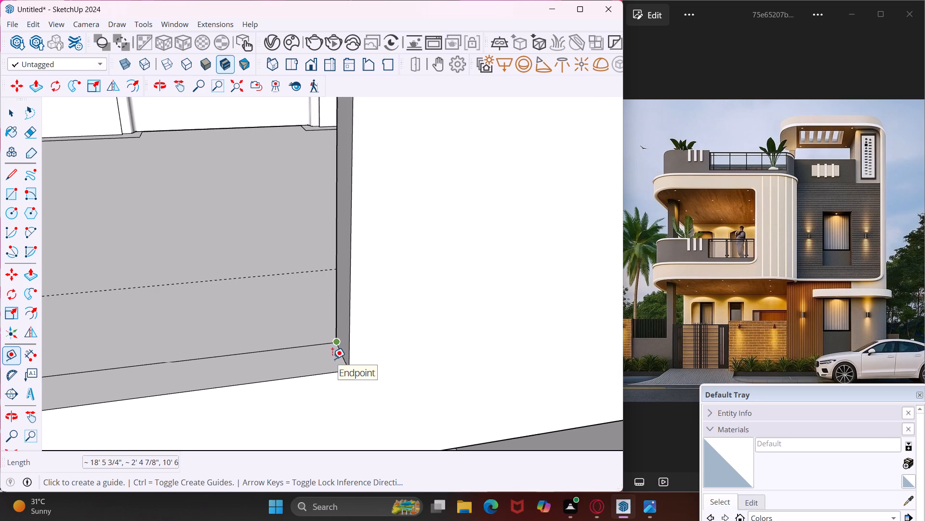
left_click(341, 357)
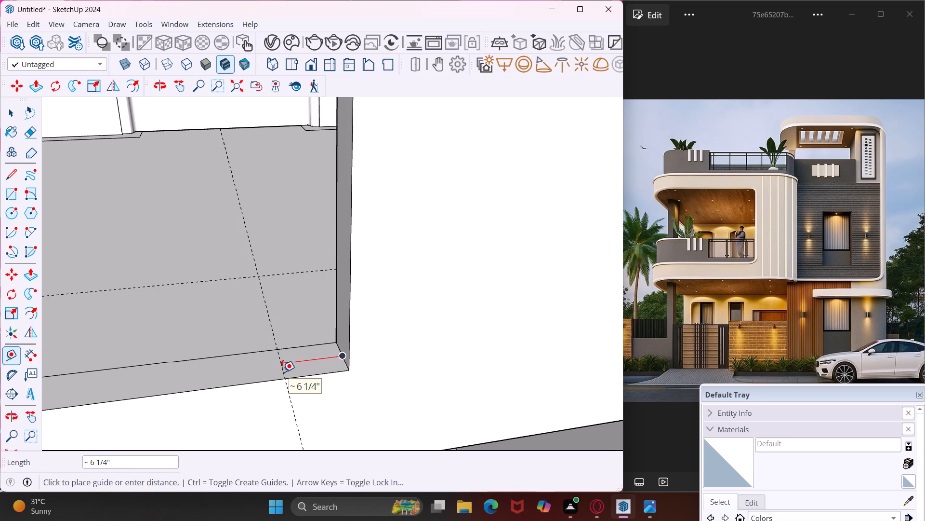
type("1'")
key("Return")
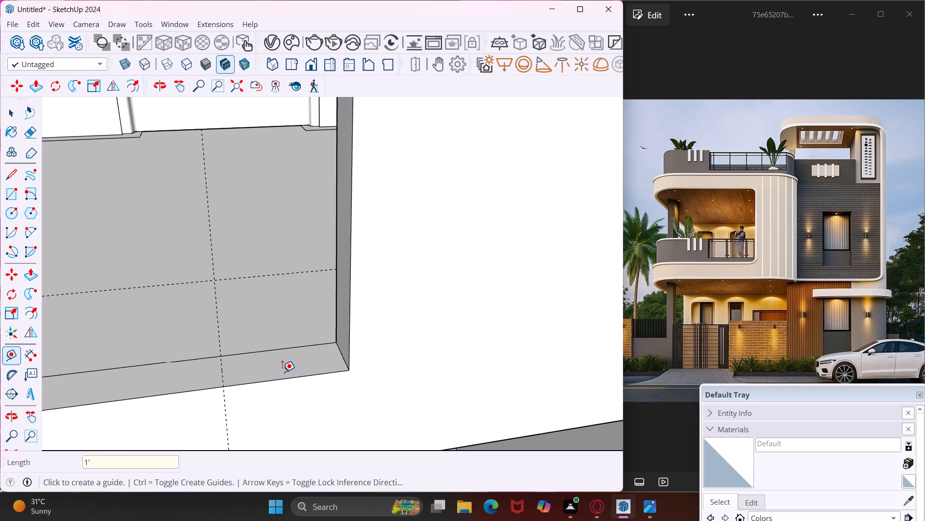
left_click(339, 358)
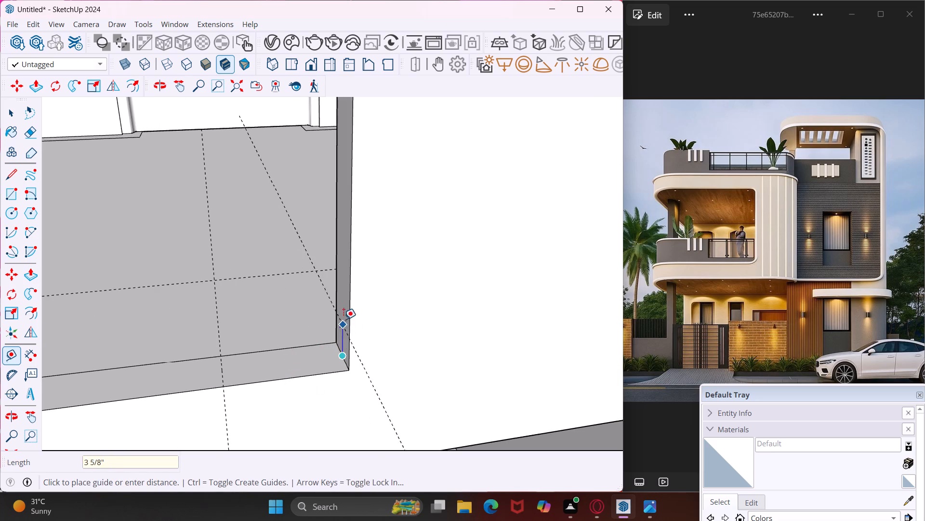
type("1'")
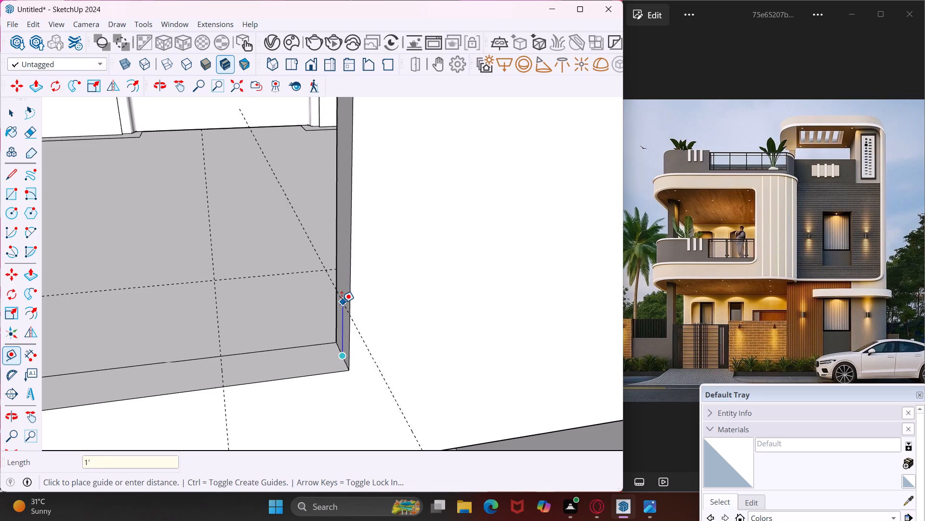
key("Return")
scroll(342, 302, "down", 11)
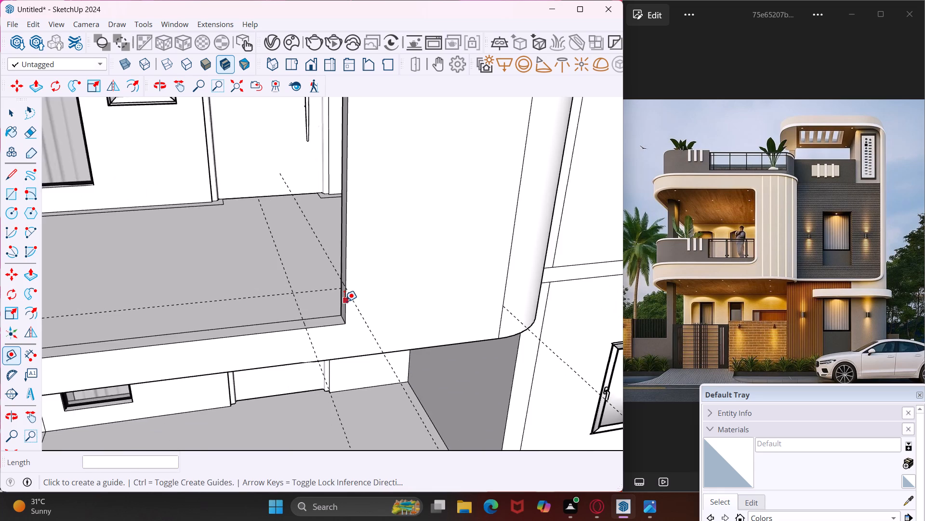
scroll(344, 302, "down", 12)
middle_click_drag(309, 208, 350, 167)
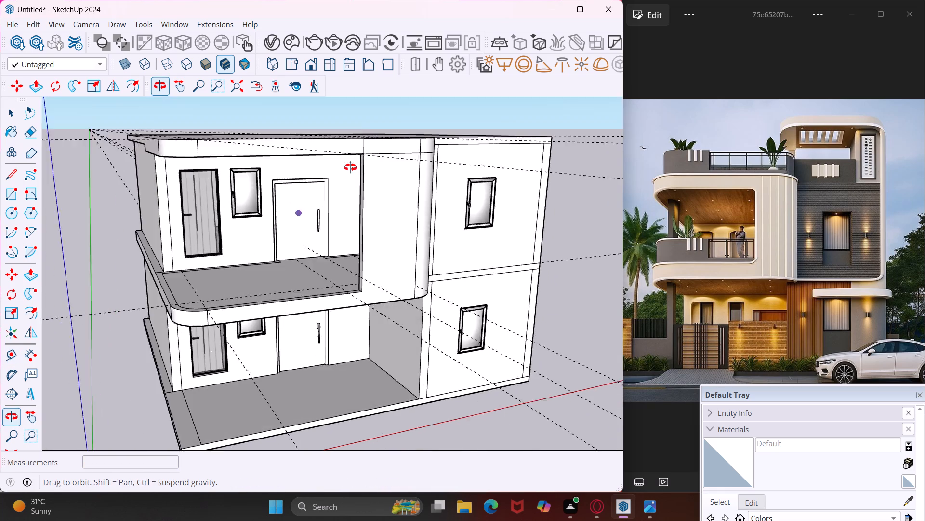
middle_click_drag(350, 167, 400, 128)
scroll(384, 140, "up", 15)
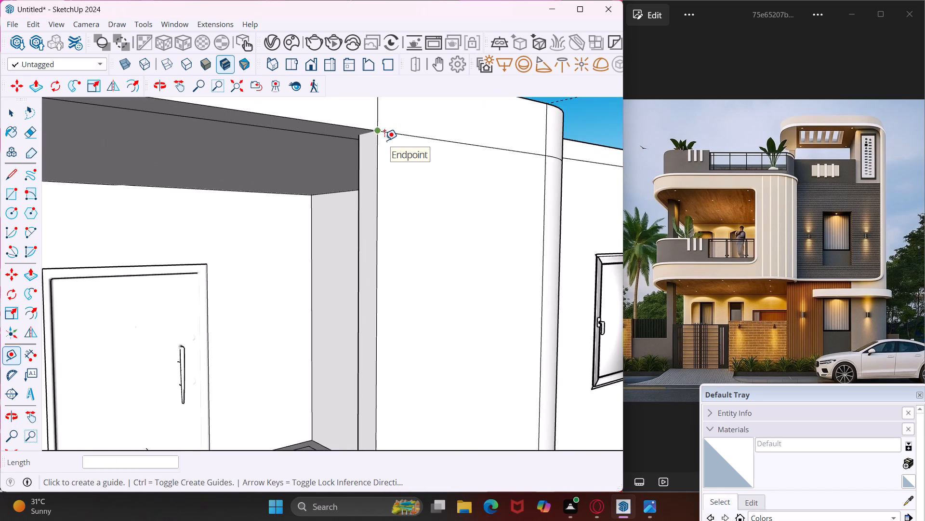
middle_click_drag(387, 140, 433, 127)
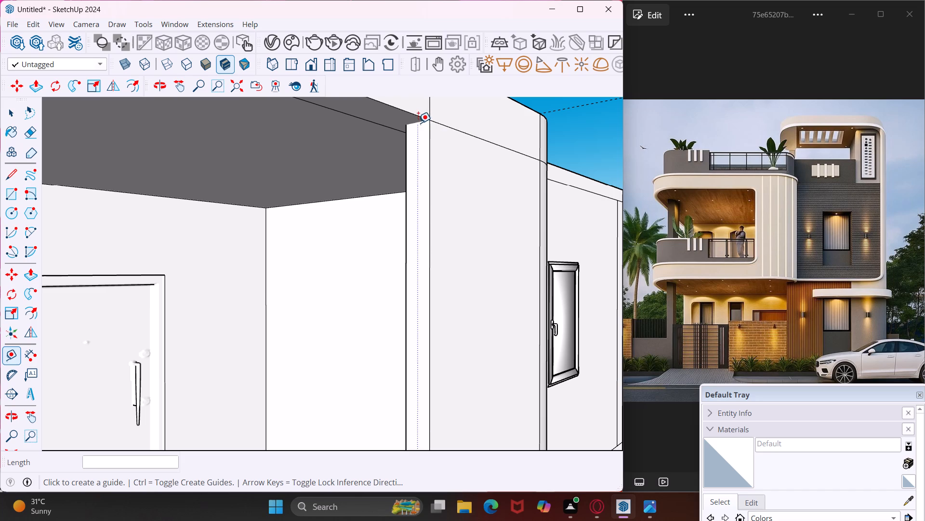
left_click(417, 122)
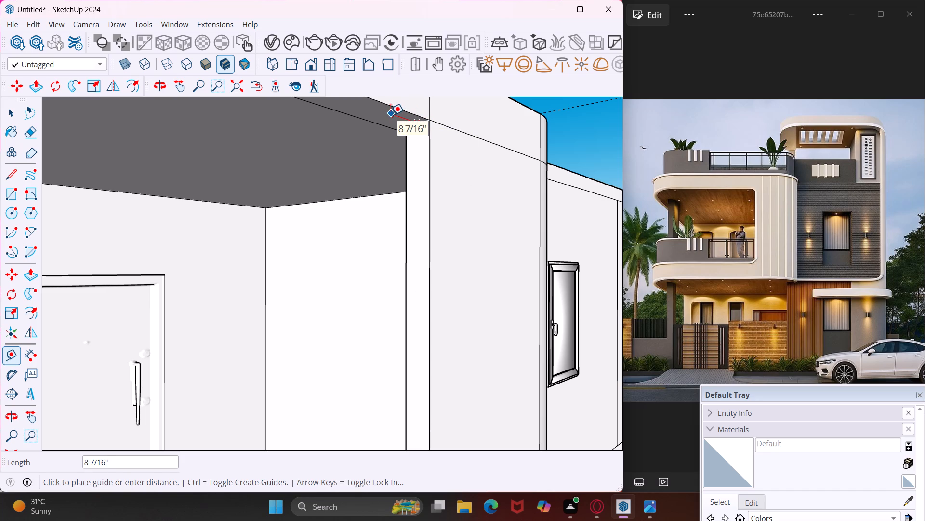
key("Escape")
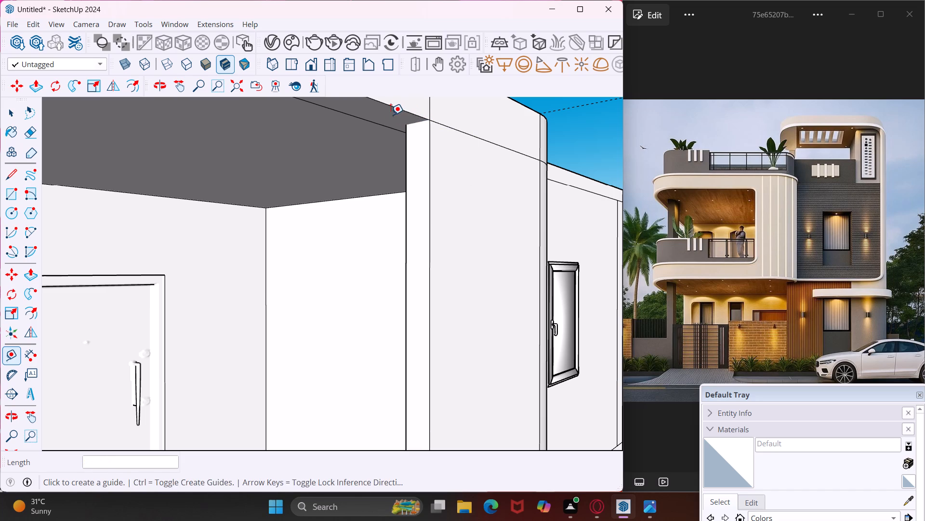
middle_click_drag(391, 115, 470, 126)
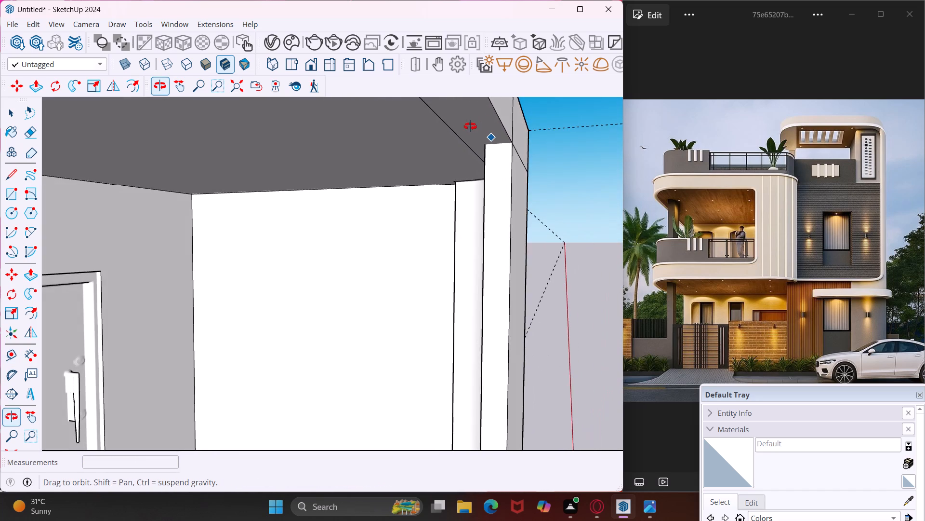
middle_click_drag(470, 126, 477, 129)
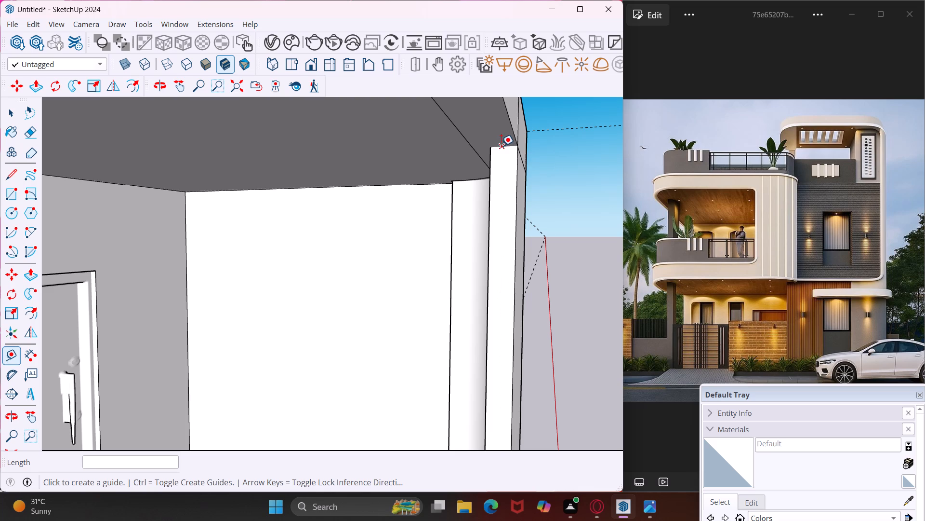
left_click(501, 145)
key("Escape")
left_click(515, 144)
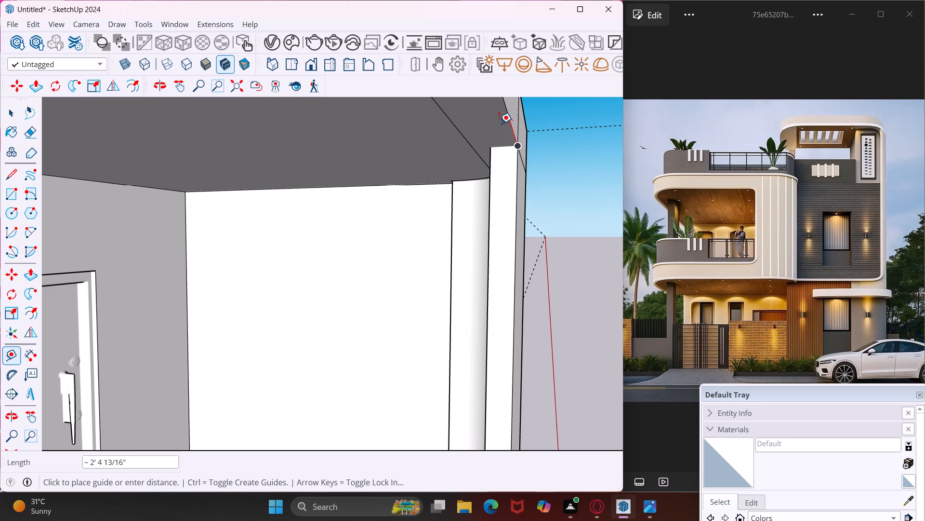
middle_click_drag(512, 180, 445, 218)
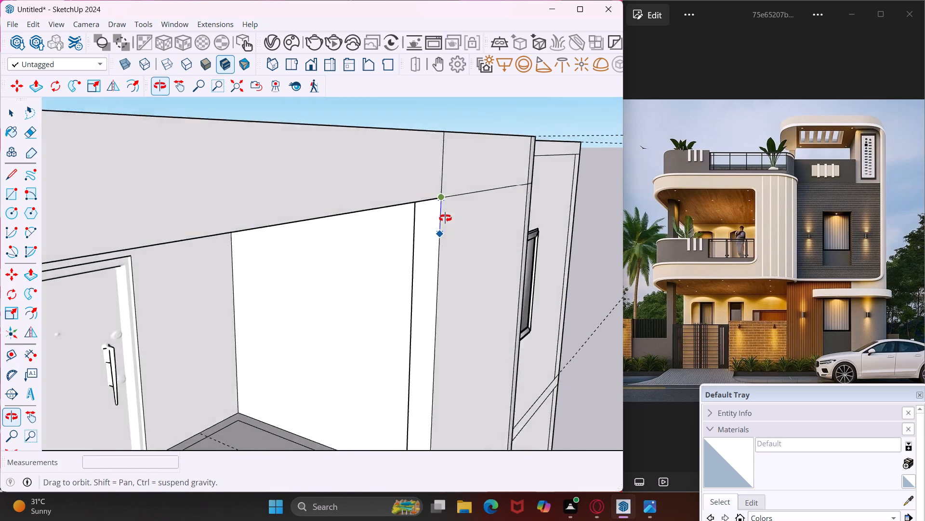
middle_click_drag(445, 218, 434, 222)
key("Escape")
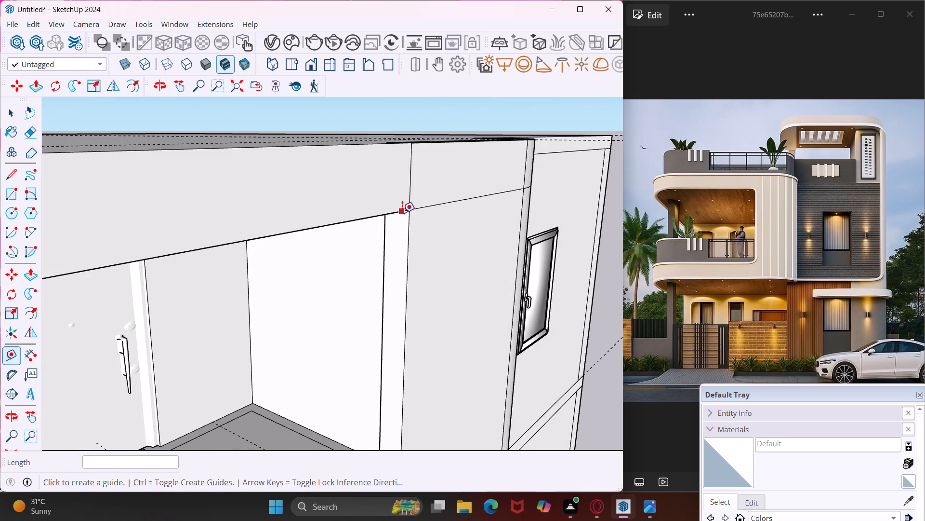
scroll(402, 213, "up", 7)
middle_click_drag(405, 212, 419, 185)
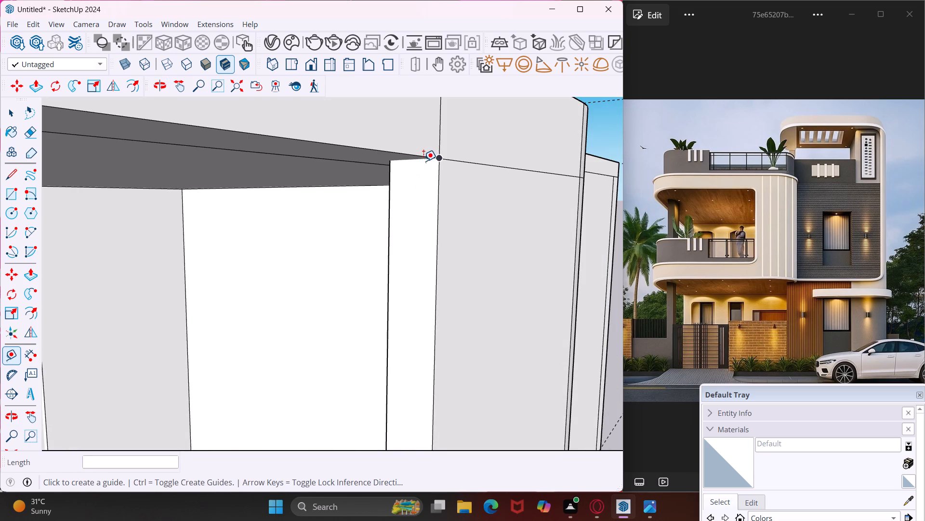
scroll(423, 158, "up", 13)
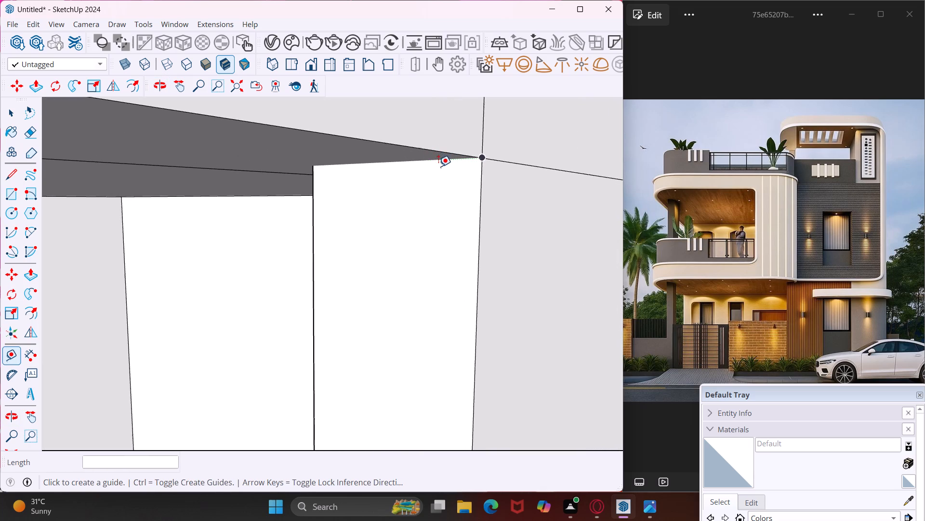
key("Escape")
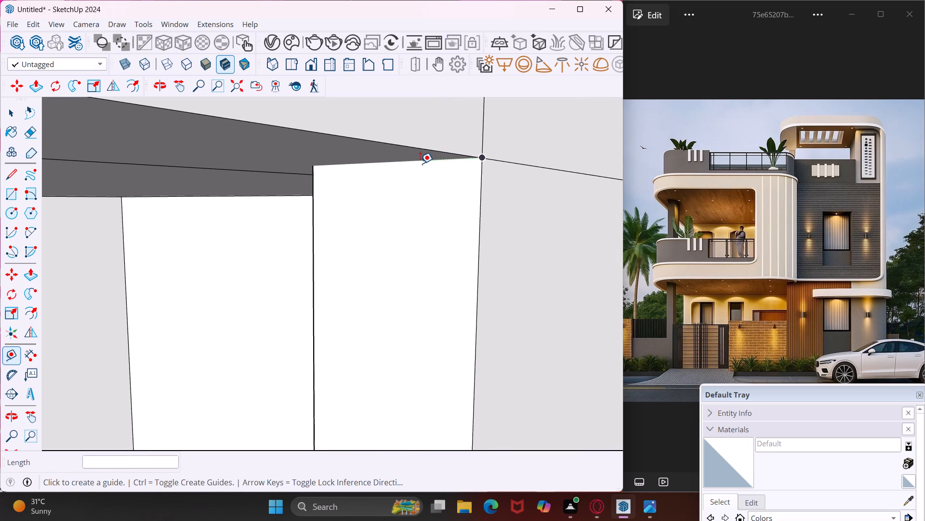
Draw a line across the top of the curved wall's end face, along its junction with the upper slab's underside.
key("space")
left_click(417, 165)
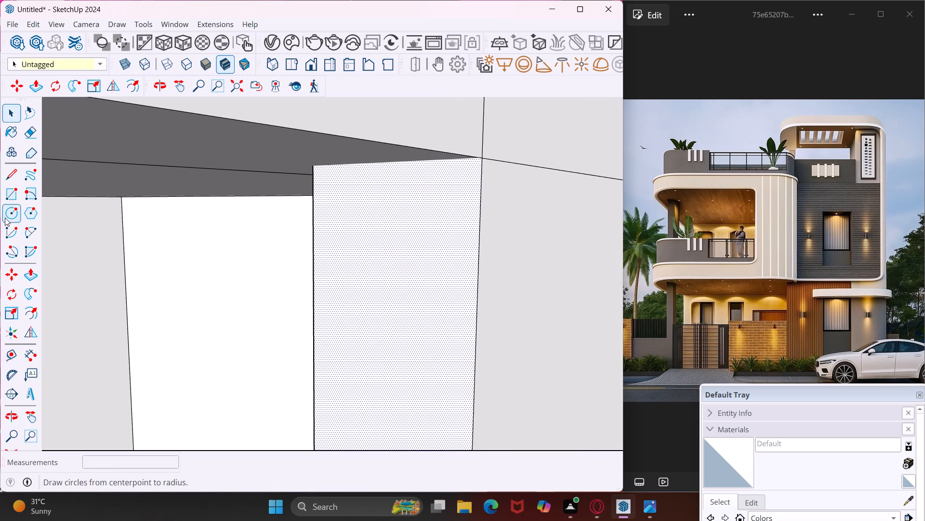
left_click(6, 178)
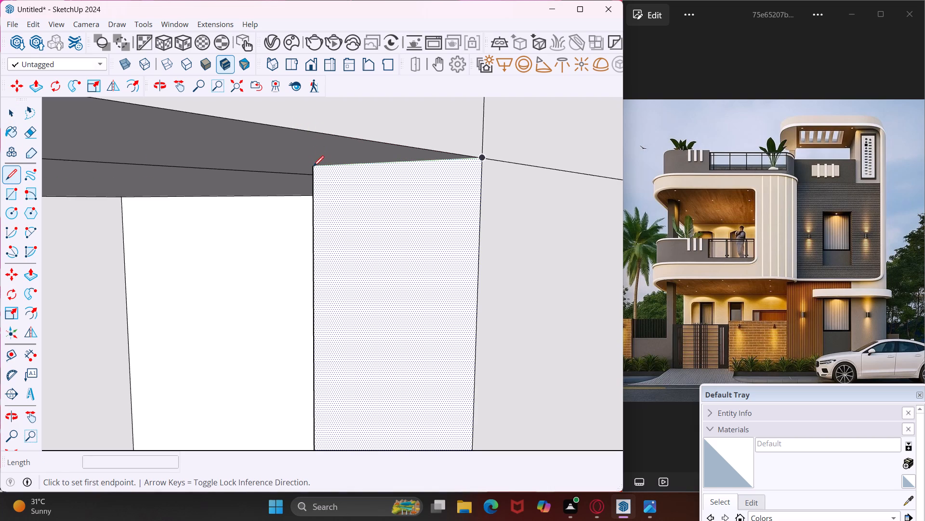
left_click(313, 169)
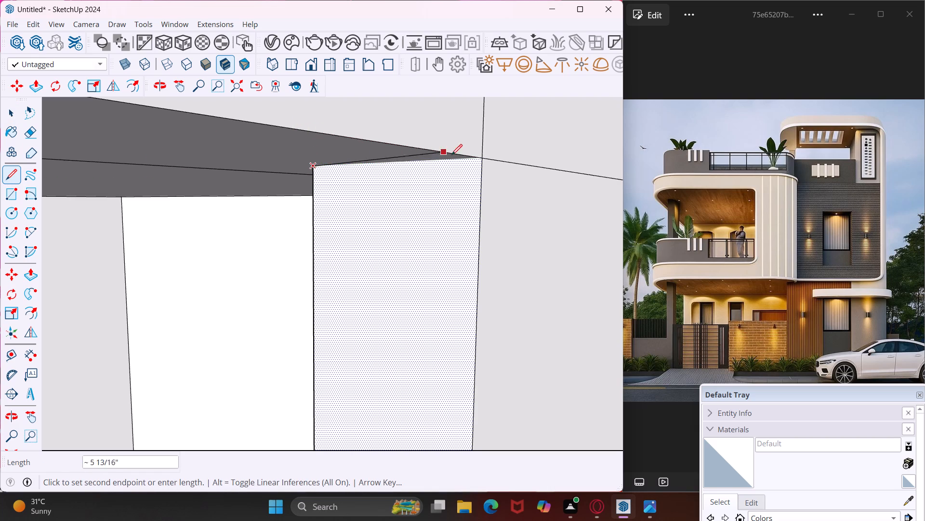
left_click(483, 161)
key("Escape")
key("space")
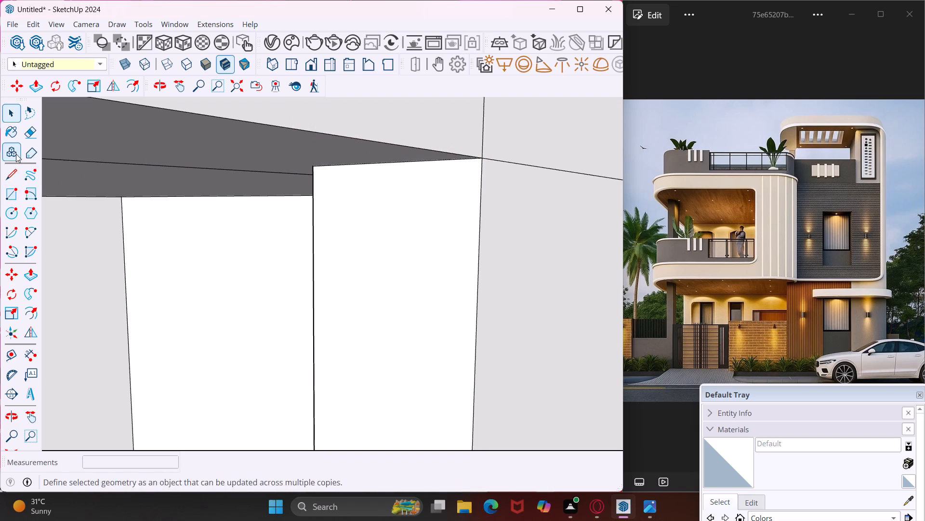
Place two guides 1' from the balcony opening's upper corner at the curved wall, one along the slab's underside and one down the wall.
left_click(17, 352)
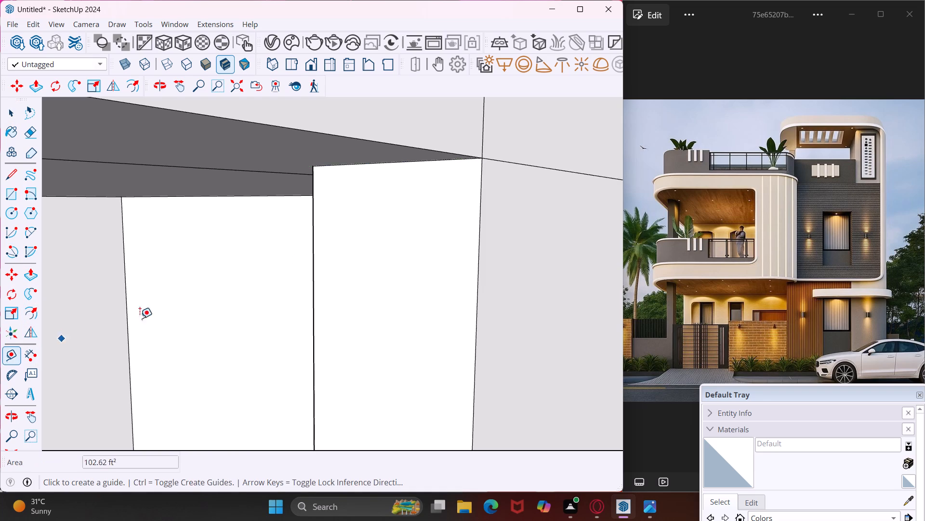
left_click(398, 163)
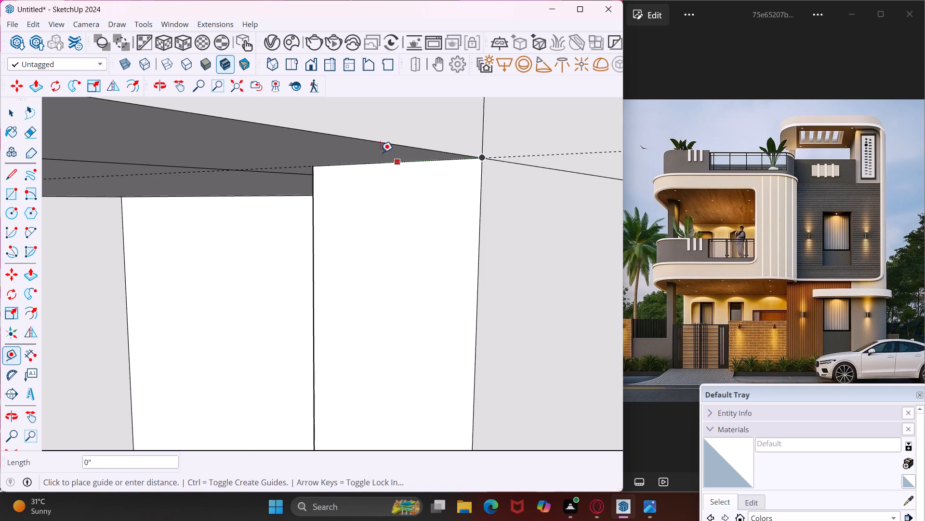
type("1'")
key("Return")
middle_click_drag(353, 152, 388, 169)
scroll(389, 167, "down", 5)
middle_click_drag(396, 176, 363, 147)
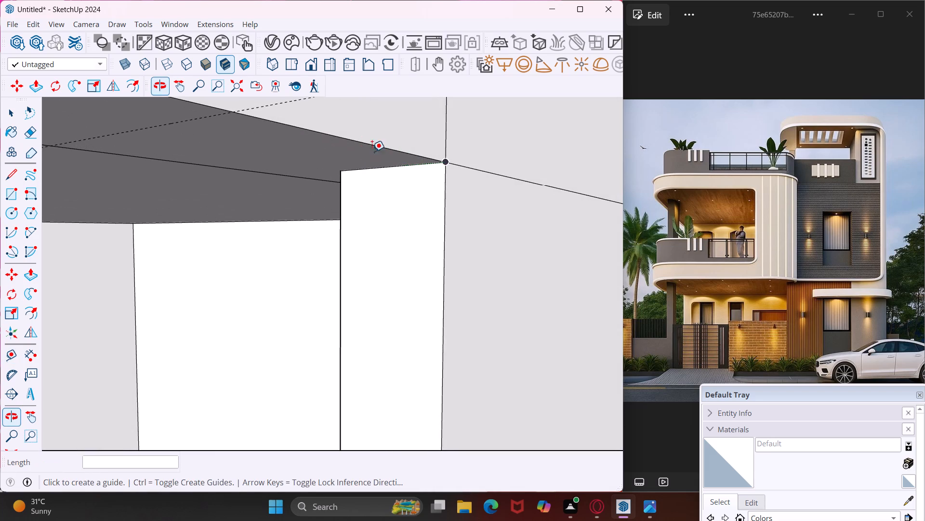
scroll(403, 170, "up", 8)
left_click(422, 160)
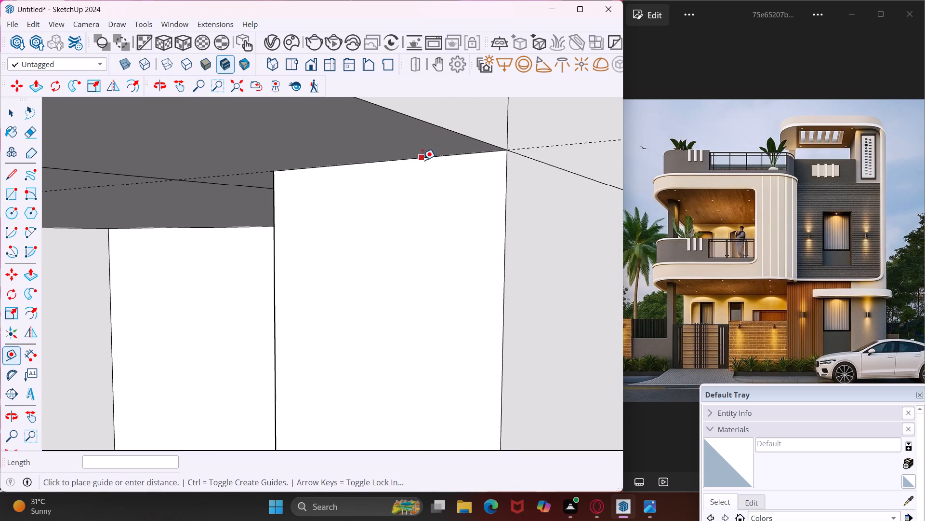
type("1'")
key("Return")
Draw a tangent arc of 1' radius between the two guides, rounding the balcony opening's upper corner at the curved wall.
scroll(402, 254, "down", 13)
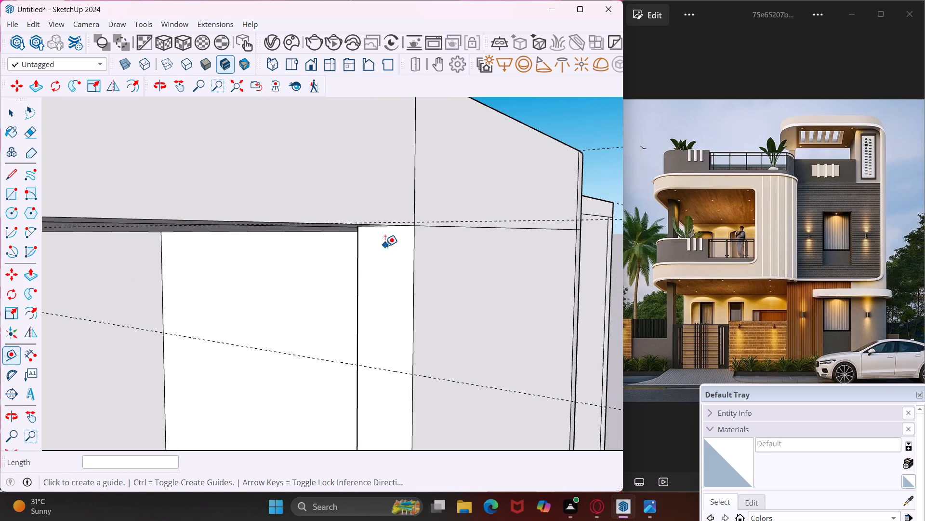
scroll(385, 246, "down", 7)
middle_click_drag(411, 315, 351, 322)
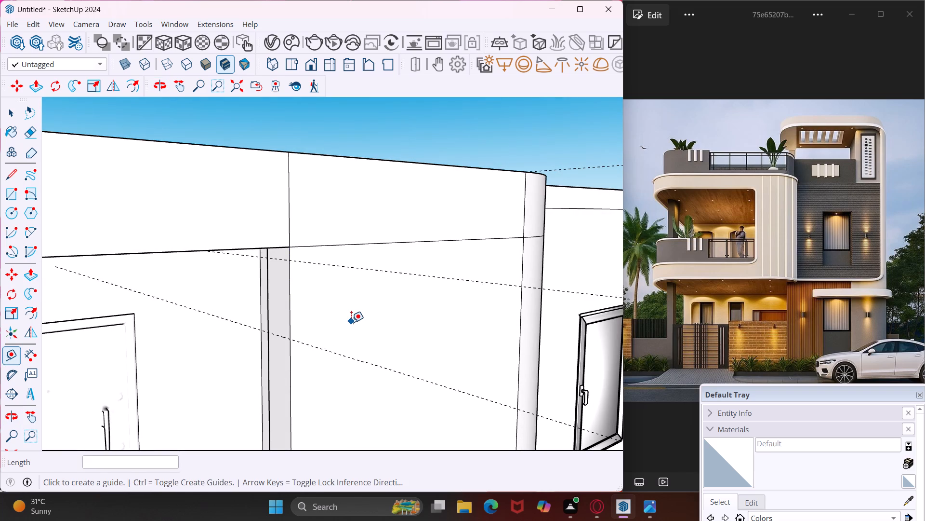
key("Escape")
key("space")
middle_click_drag(270, 327, 242, 330)
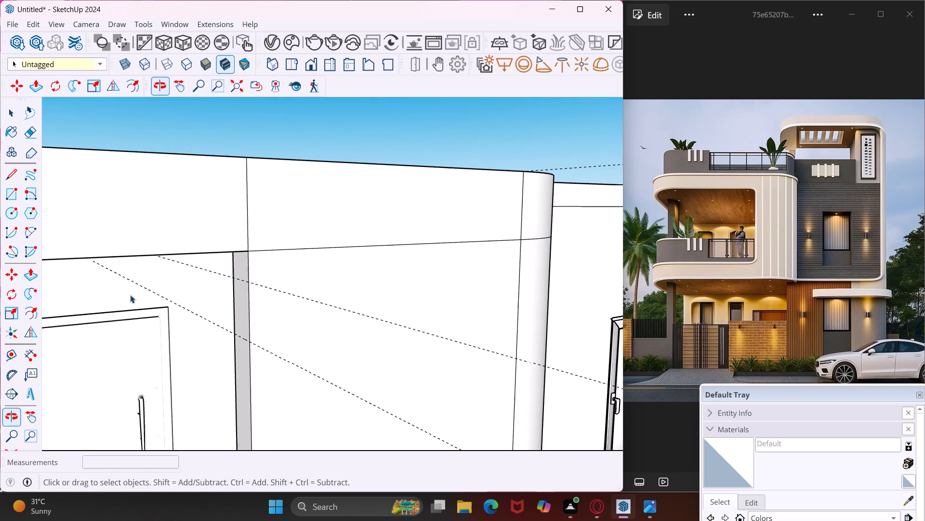
left_click(26, 236)
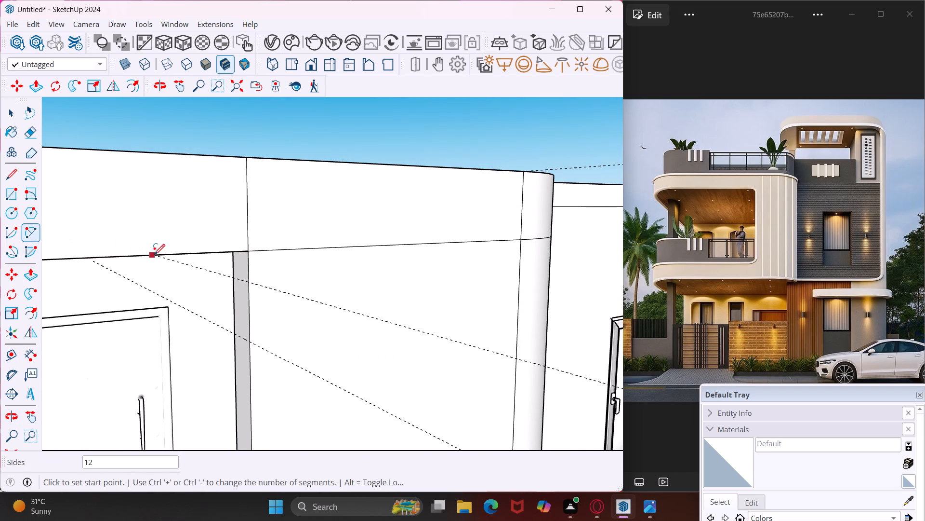
scroll(154, 254, "up", 8)
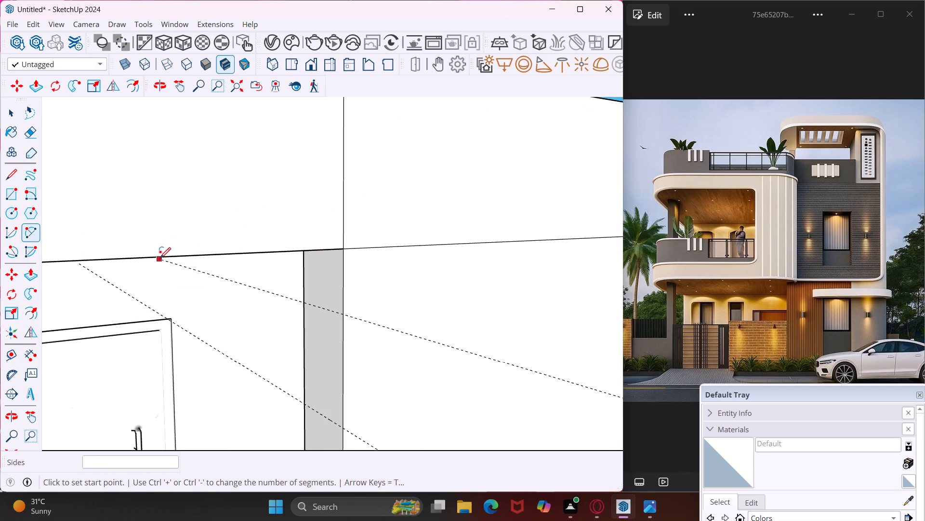
scroll(158, 258, "up", 8)
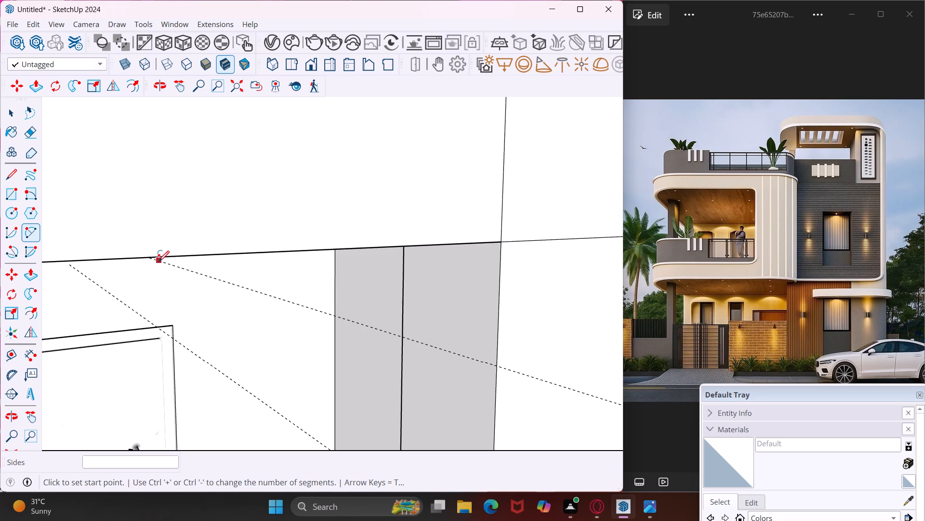
left_click(149, 258)
scroll(215, 251, "down", 2)
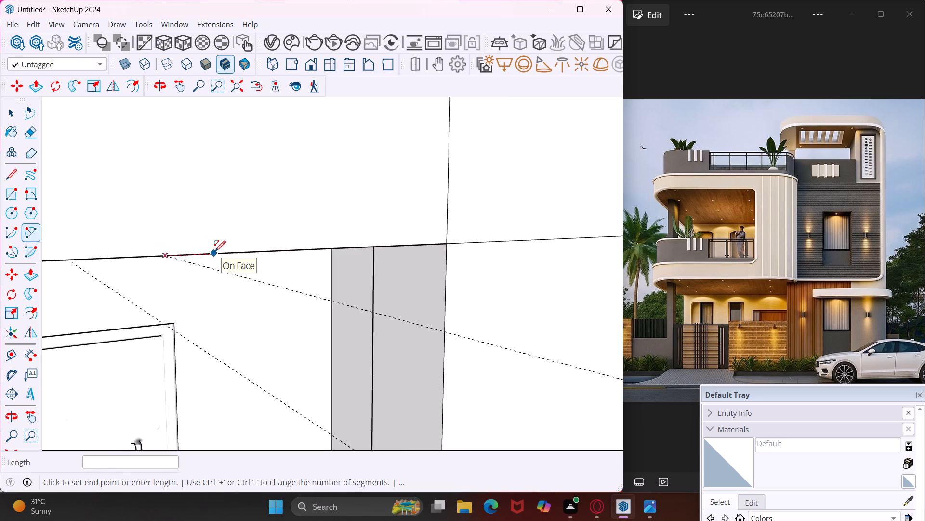
scroll(215, 251, "down", 8)
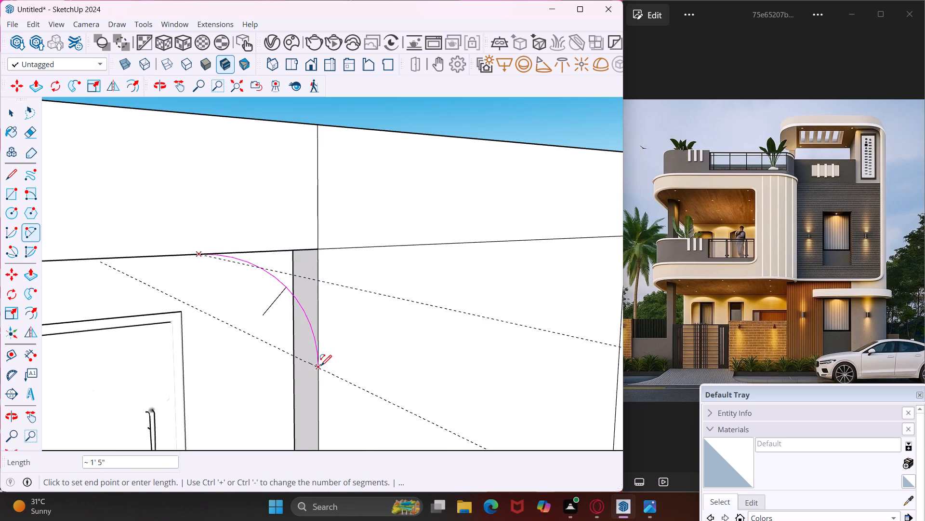
scroll(320, 366, "up", 4)
left_click(319, 366)
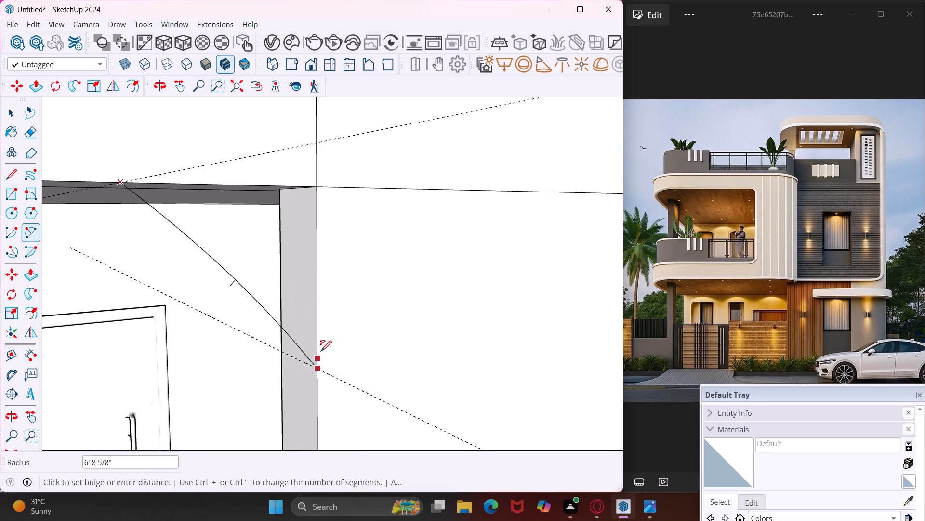
left_click(318, 293)
scroll(291, 277, "down", 13)
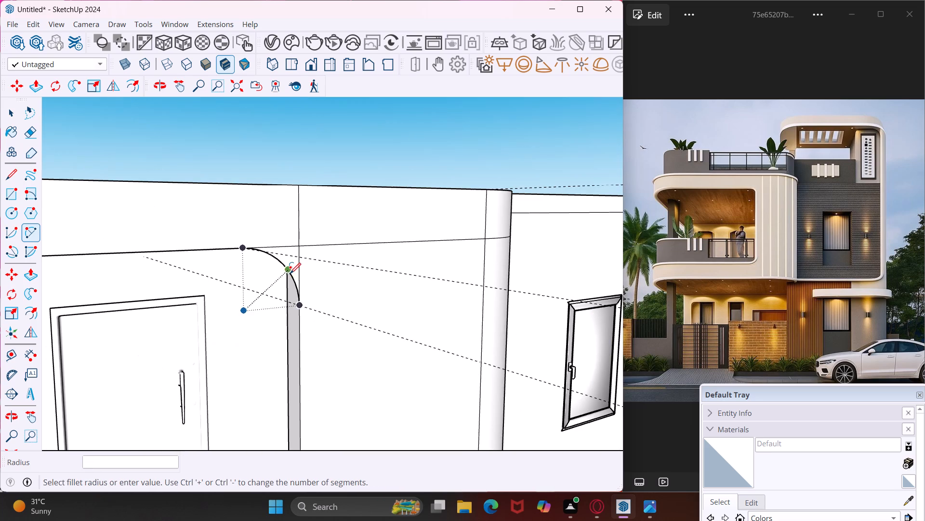
key("Escape")
key("Escape")
key("space")
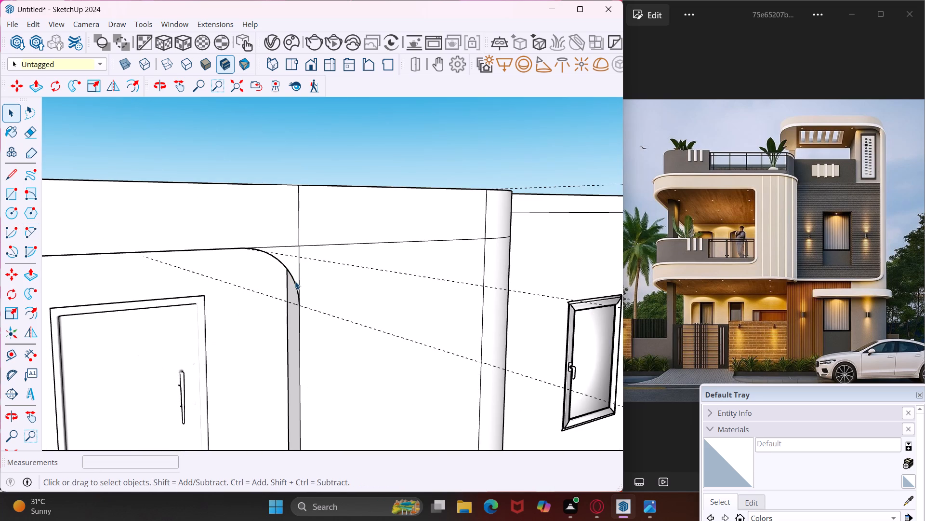
scroll(294, 281, "down", 13)
middle_click_drag(288, 434, 272, 430)
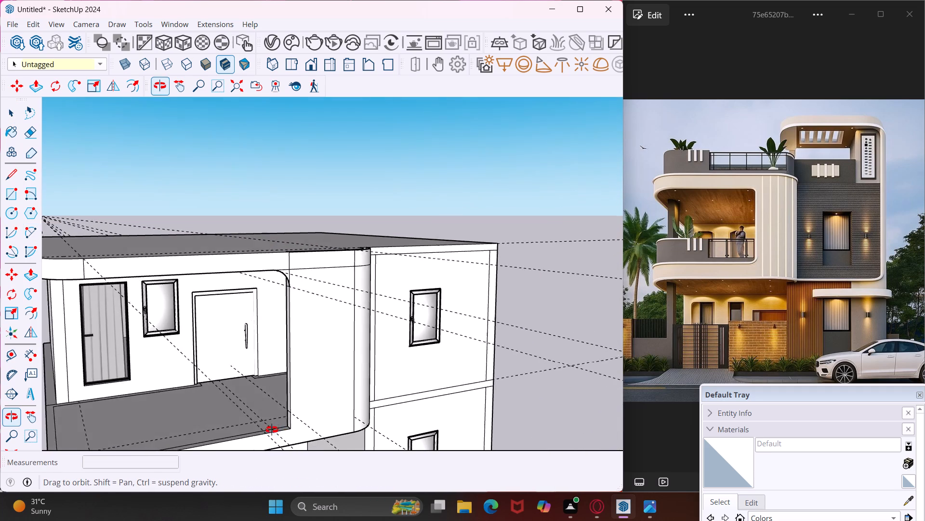
Draw a tangent arc of 1' radius between the two guides, rounding the balcony opening's lower corner at the curved wall.
middle_click_drag(272, 430, 224, 370)
scroll(247, 410, "up", 5)
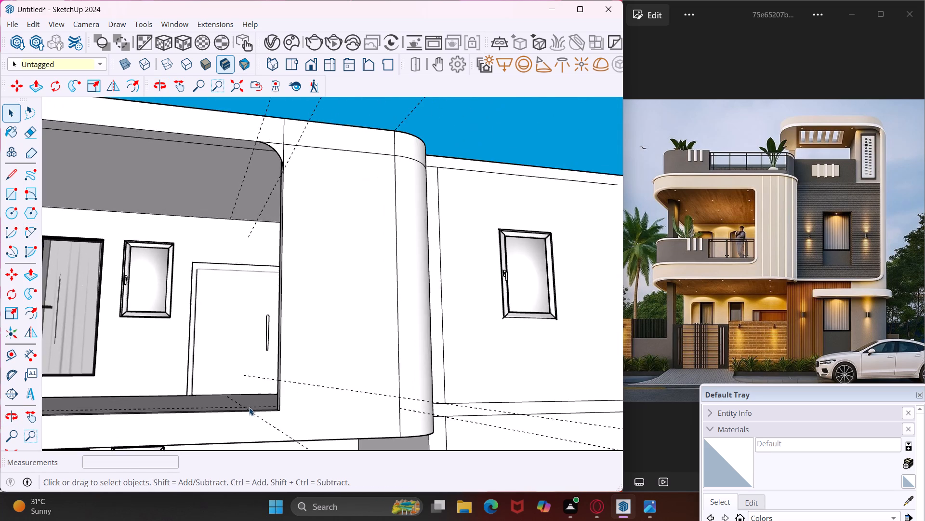
scroll(249, 407, "up", 5)
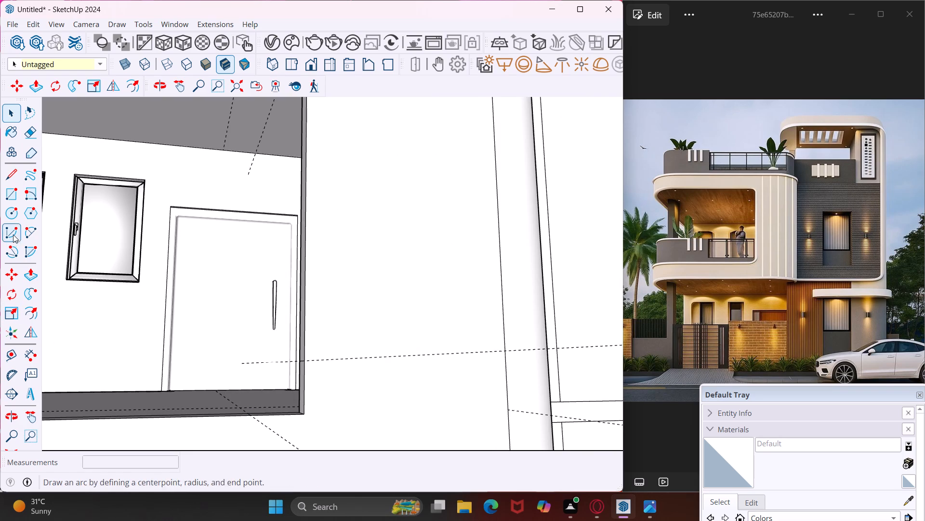
left_click(29, 226)
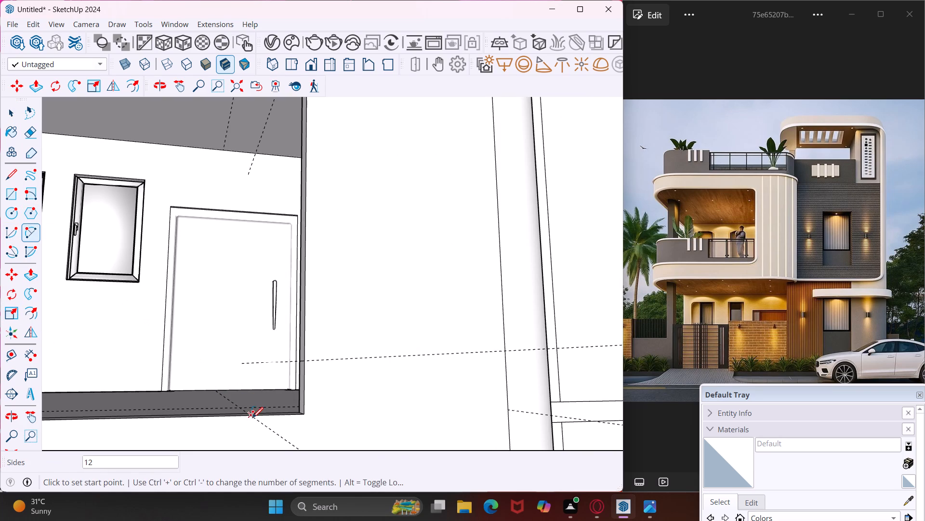
scroll(253, 418, "up", 13)
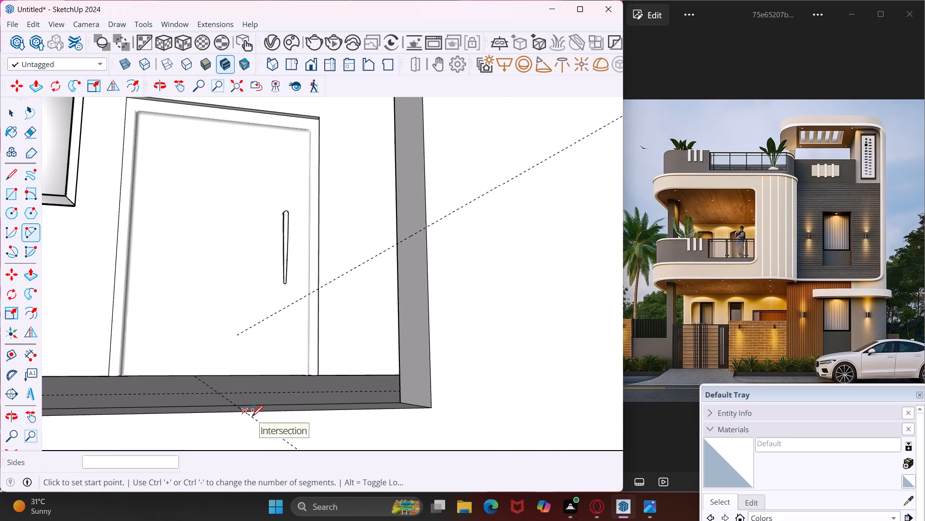
left_click(244, 413)
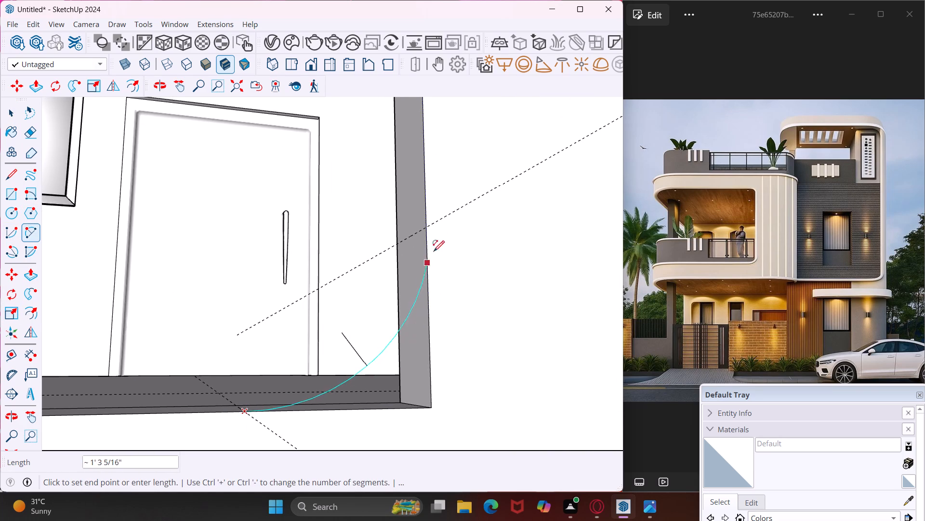
left_click(426, 229)
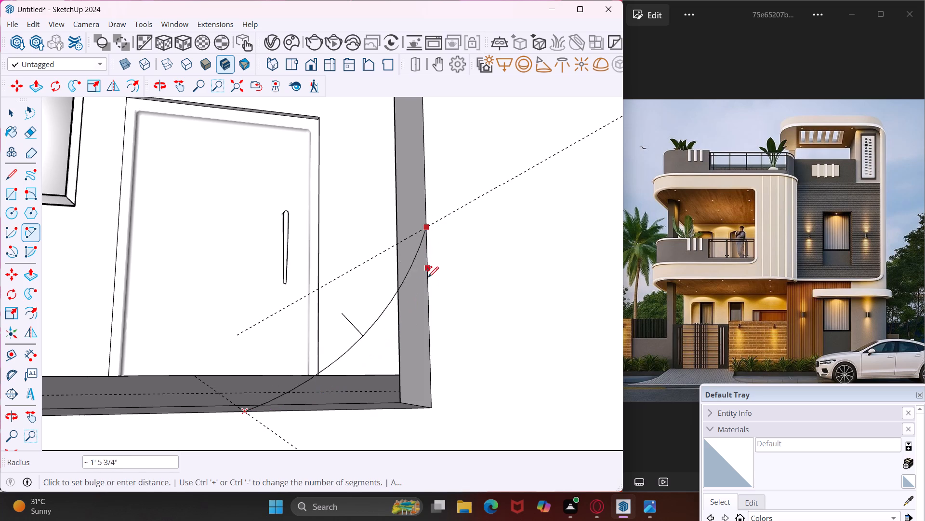
left_click(429, 303)
key("Escape")
key("space")
Push/Pull the lower corner's arc-edged face about 5 3/8" inward, level with the inner edge of the curved wall's end face.
scroll(408, 338, "down", 1)
middle_click_drag(408, 338, 568, 350)
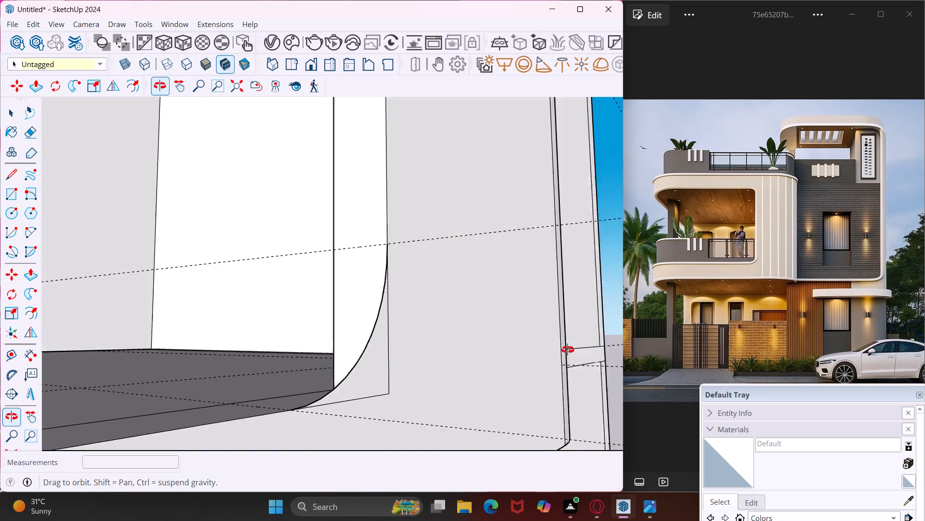
middle_click_drag(568, 350, 603, 352)
middle_click_drag(342, 384, 488, 389)
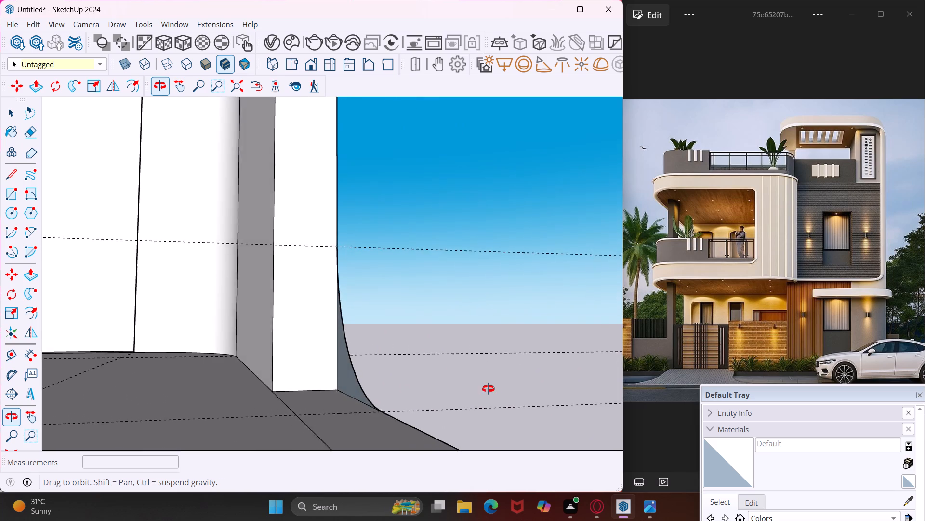
middle_click_drag(488, 389, 500, 386)
left_click(343, 375)
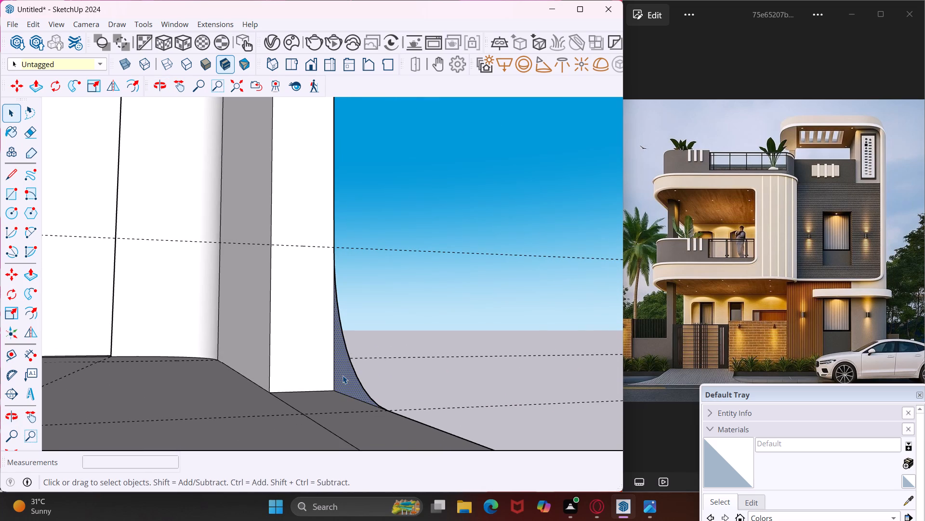
key("p")
left_click(343, 375)
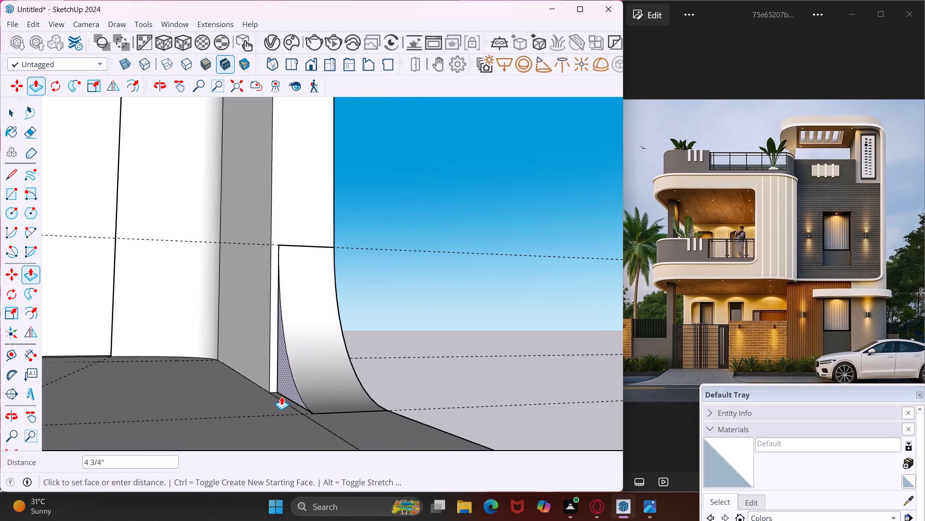
left_click(271, 217)
Push/Pull the upper corner's arc-edged face about 5 3/8" inward, level with the inner edge of the curved wall's end face.
middle_click_drag(272, 217, 60, 302)
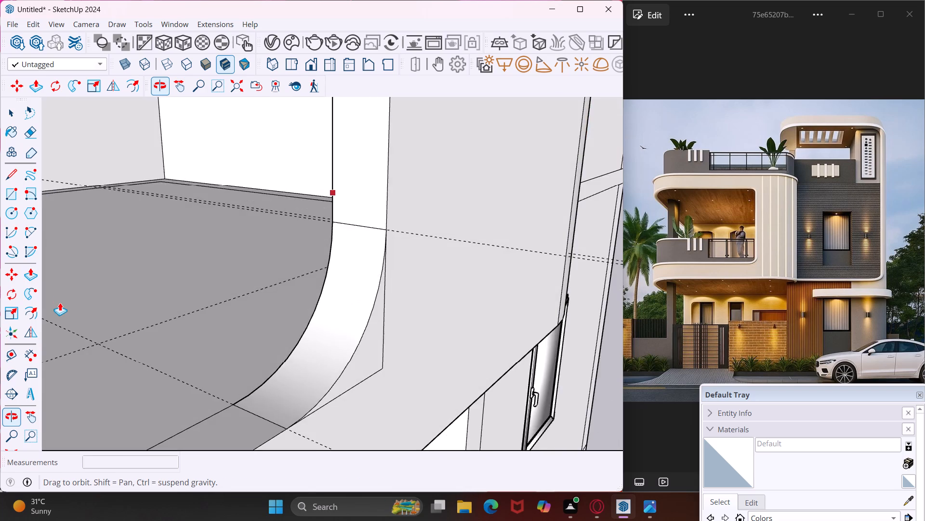
scroll(60, 302, "down", 20)
scroll(60, 302, "down", 2)
middle_click_drag(66, 309, 82, 311)
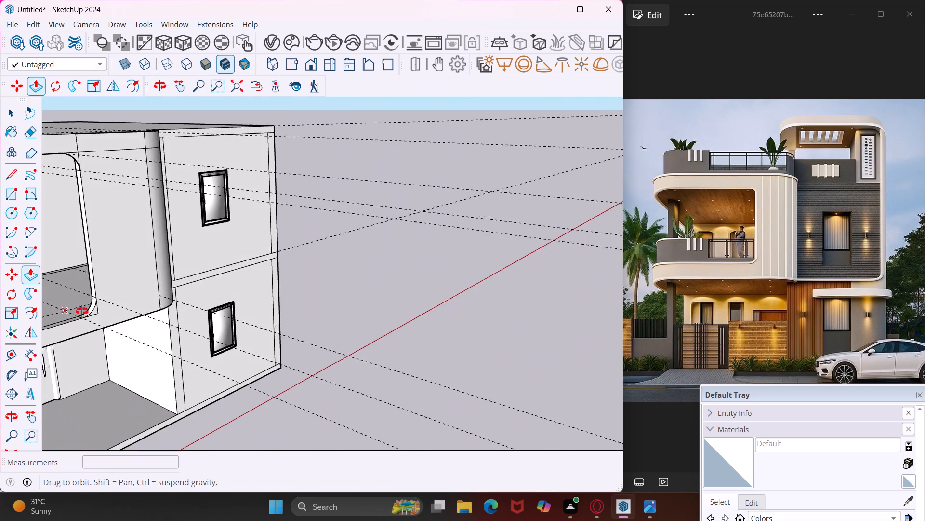
middle_click_drag(82, 311, 242, 295)
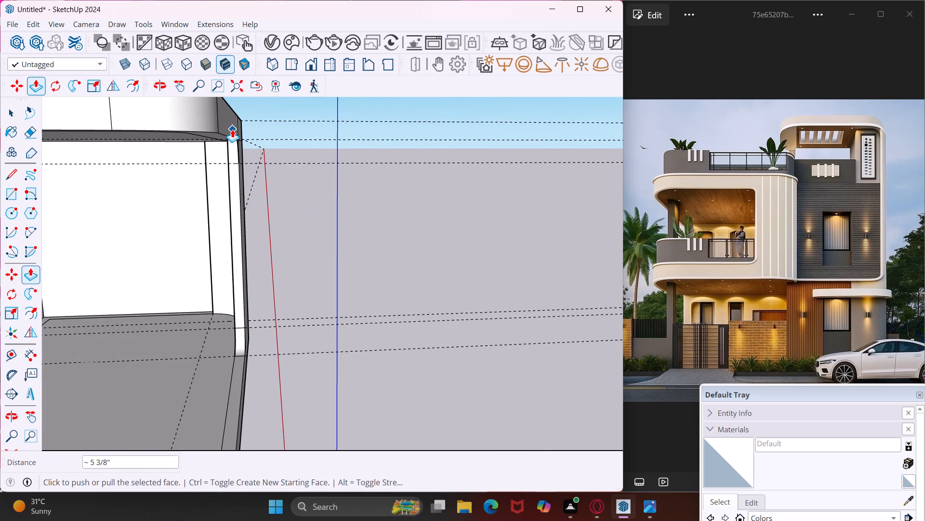
scroll(232, 129, "up", 10)
middle_click_drag(233, 129, 292, 96)
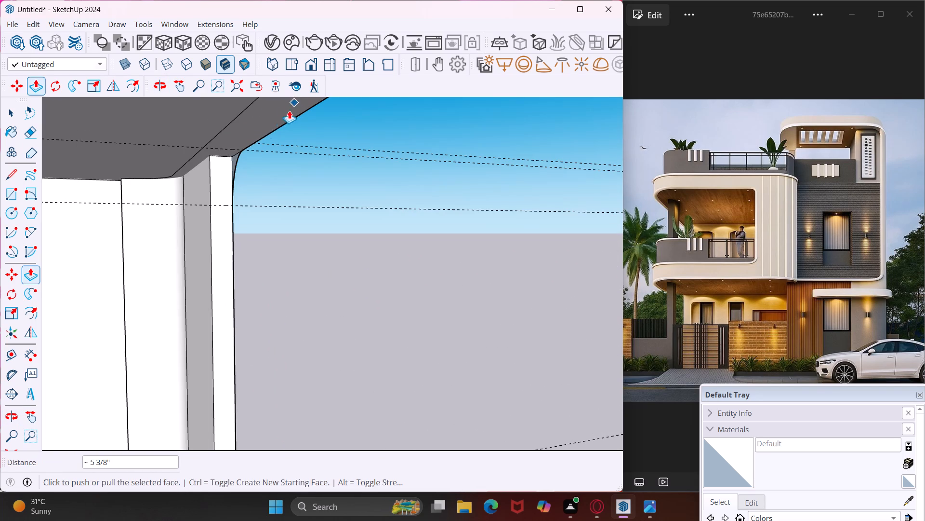
key("Escape")
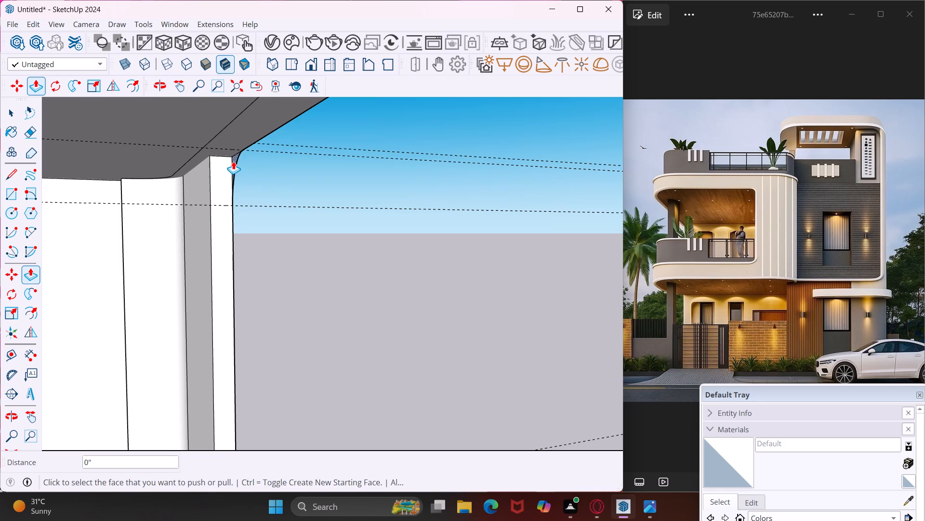
key("Escape")
key("space")
scroll(233, 161, "up", 8)
left_click(233, 161)
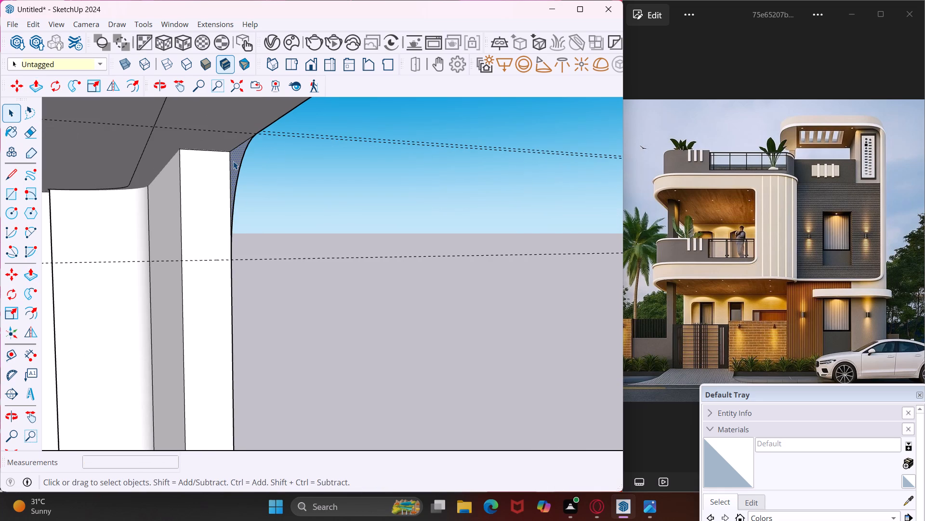
key("p")
left_click(233, 161)
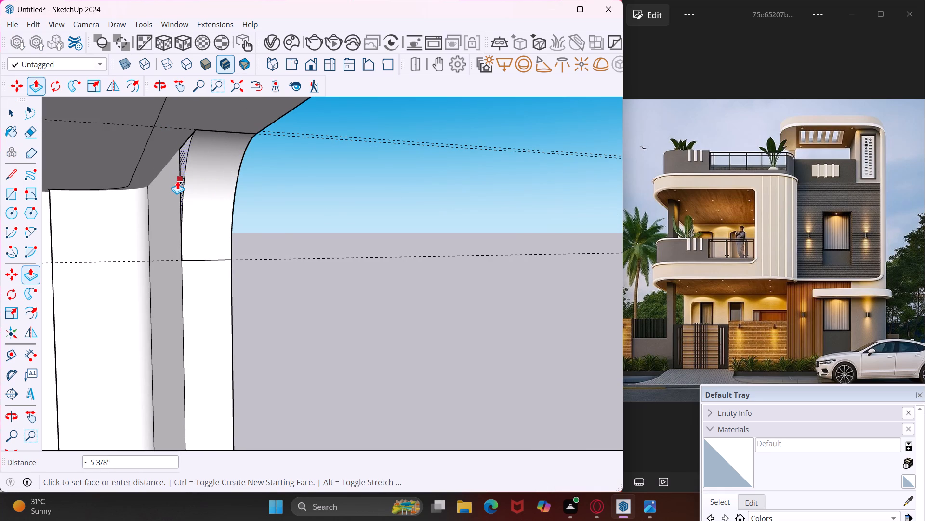
left_click(177, 181)
key("Escape")
key("space")
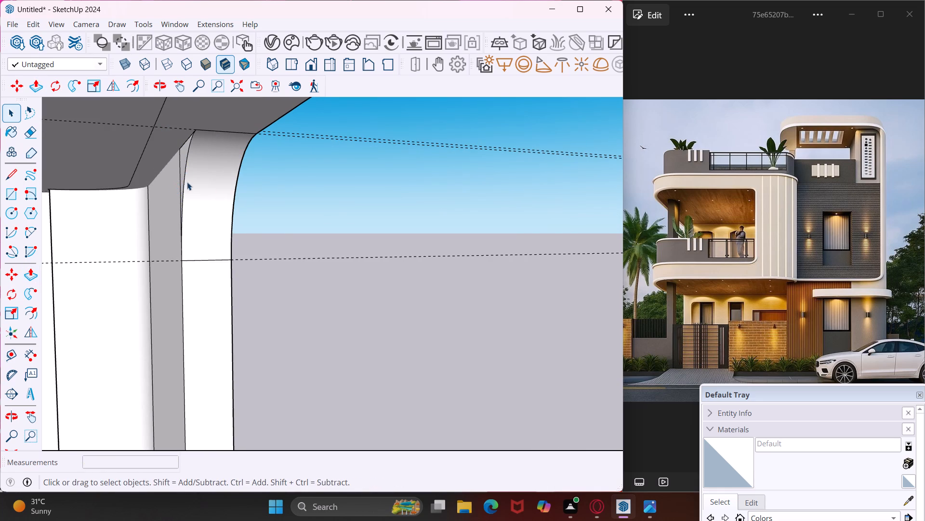
Move the border line on the upper slab's underside about 6 5/16" to the inner top end of the rounded corner.
middle_click_drag(202, 158, 241, 165)
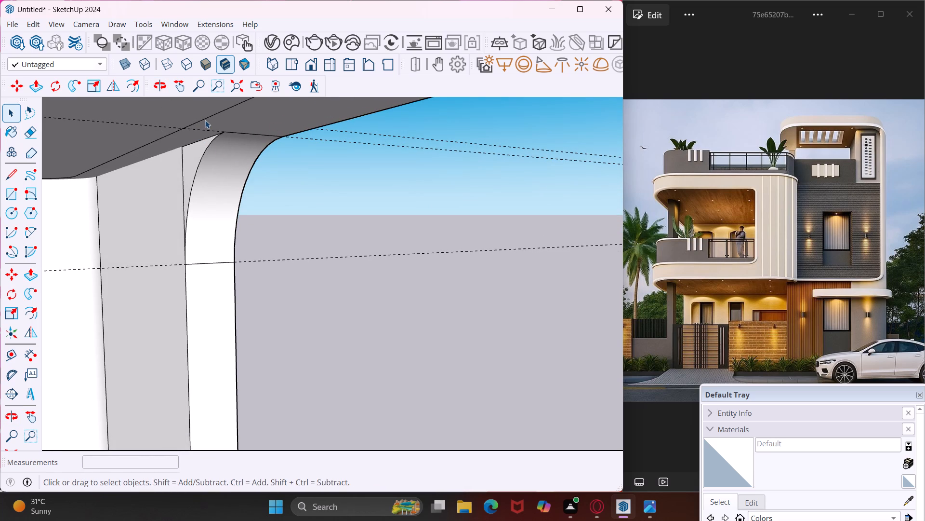
left_click(205, 120)
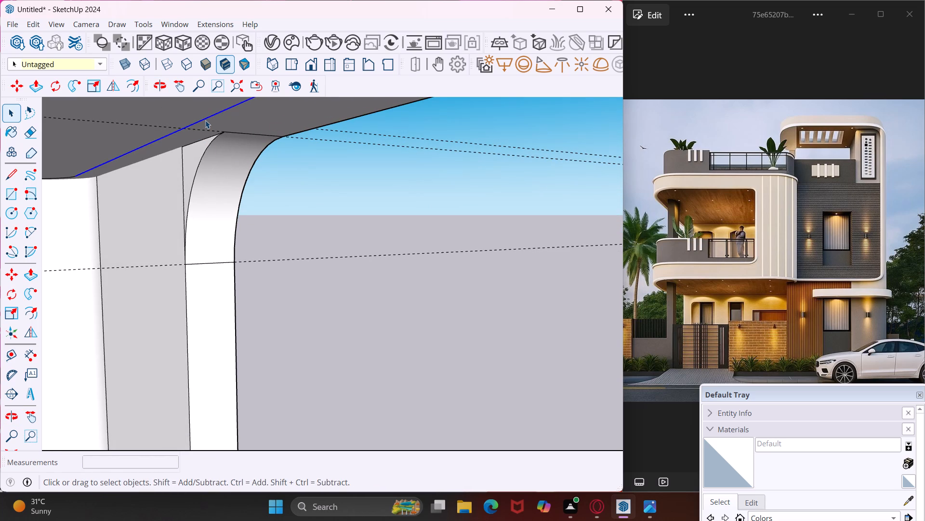
key("m")
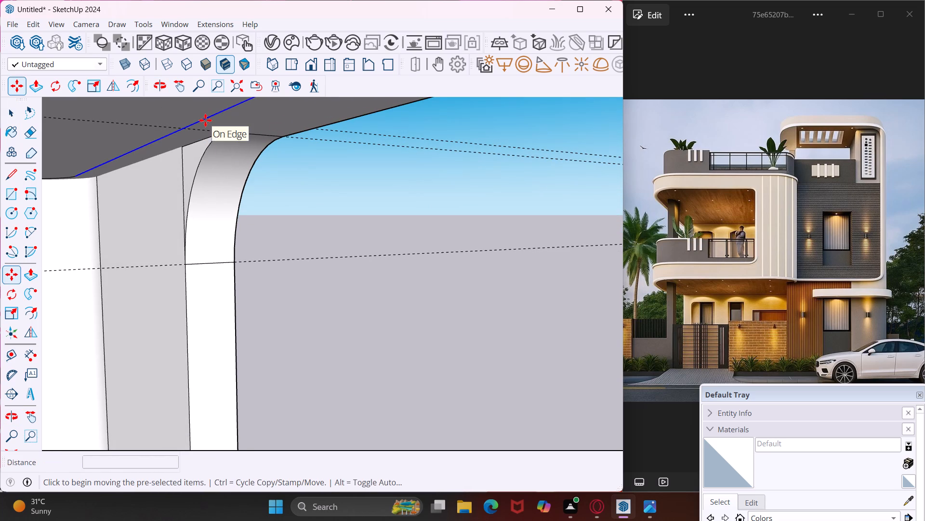
left_click(205, 118)
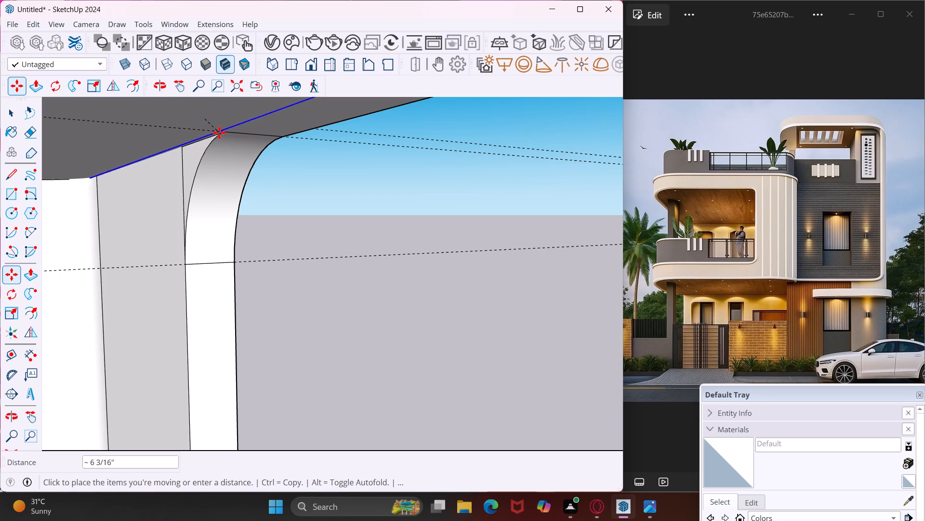
scroll(221, 135, "up", 3)
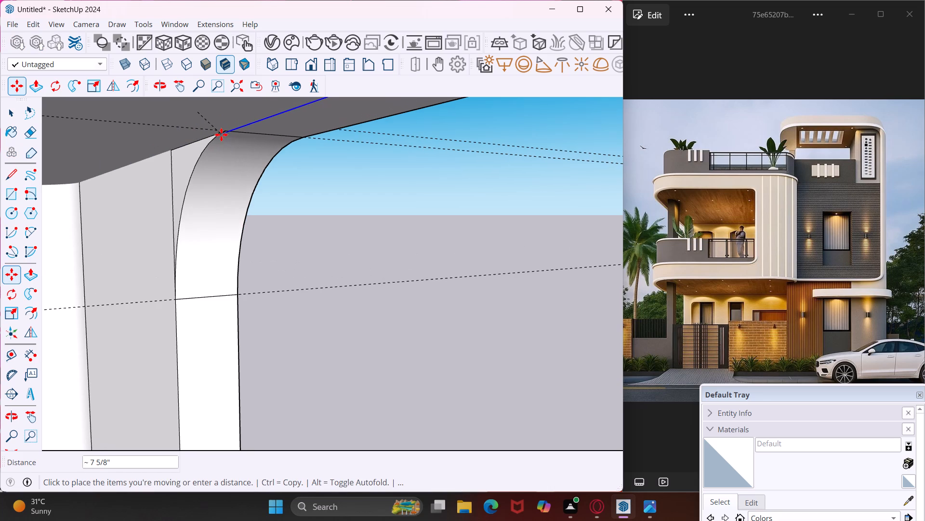
left_click(225, 128)
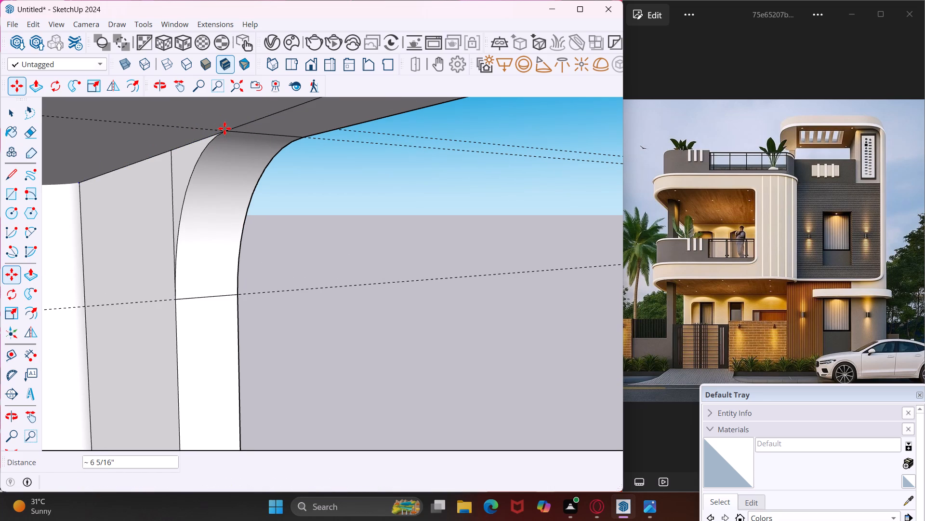
middle_click_drag(271, 127, 206, 123)
key("Escape")
key("space")
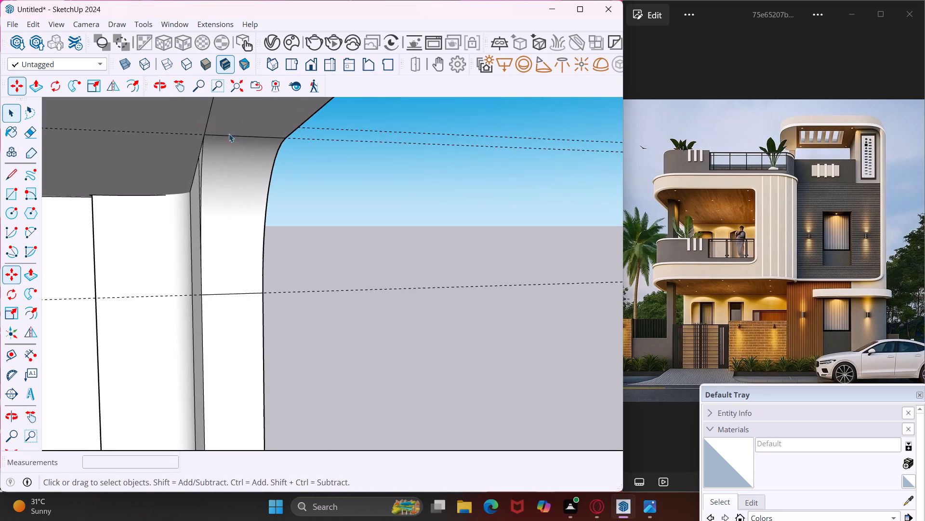
Examine the upper slab's underside strip, the balcony opening's rounded corners and the balcony slab from several angles.
left_click(245, 126)
scroll(253, 123, "down", 5)
middle_click_drag(273, 131, 198, 151)
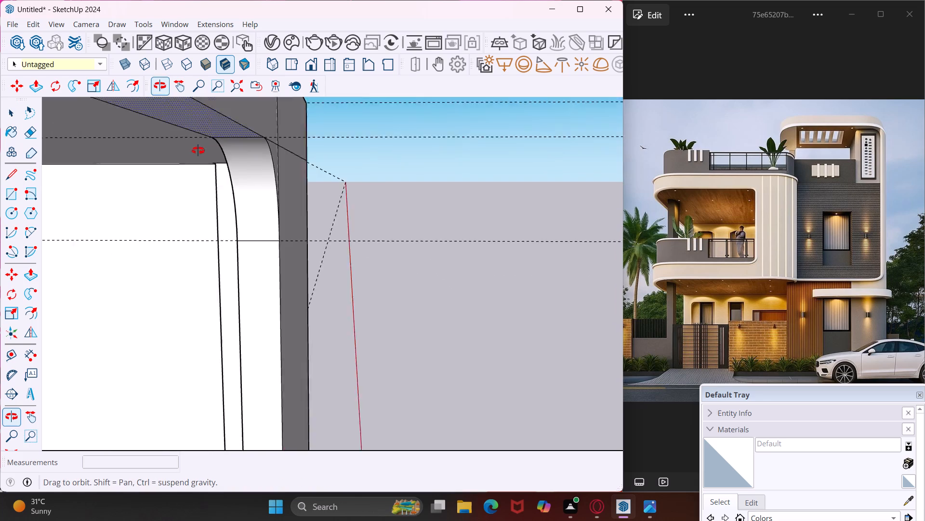
middle_click_drag(198, 151, 167, 157)
scroll(167, 157, "down", 11)
middle_click_drag(162, 192, 225, 183)
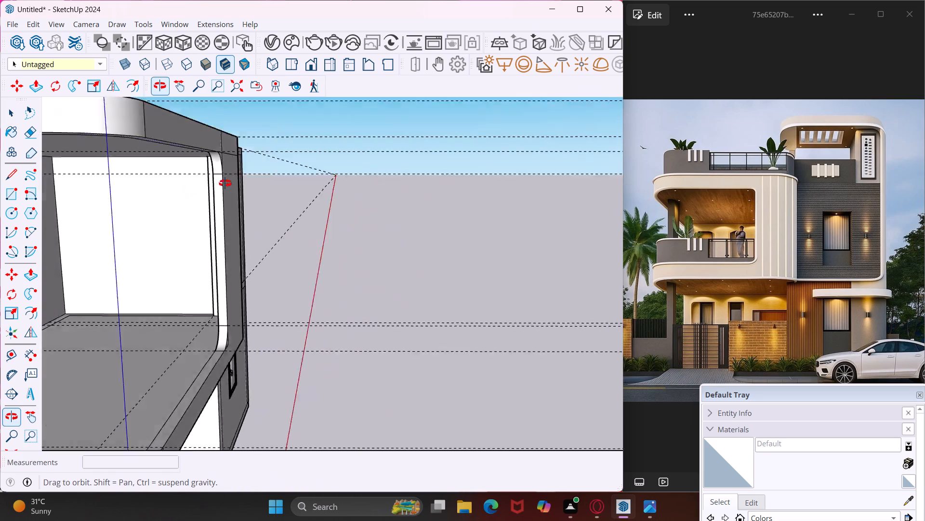
middle_click_drag(225, 183, 267, 186)
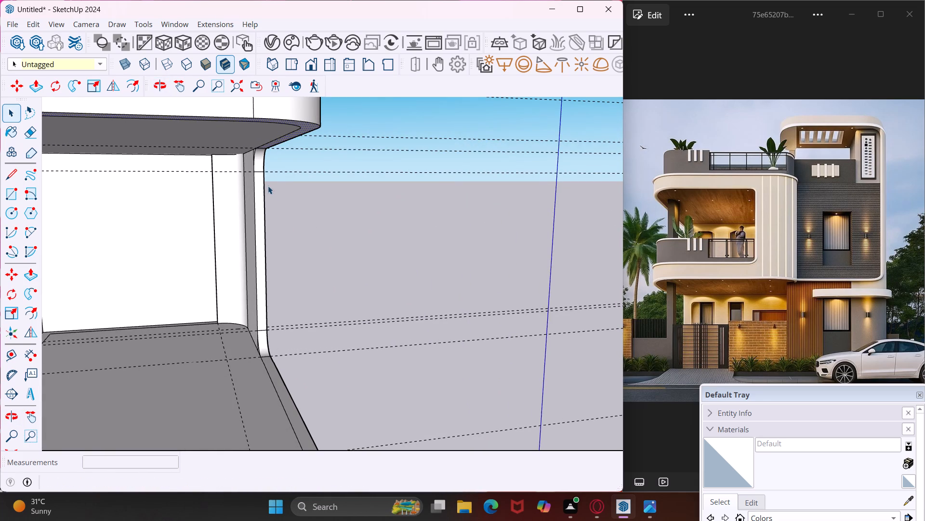
middle_click_drag(286, 219, 191, 229)
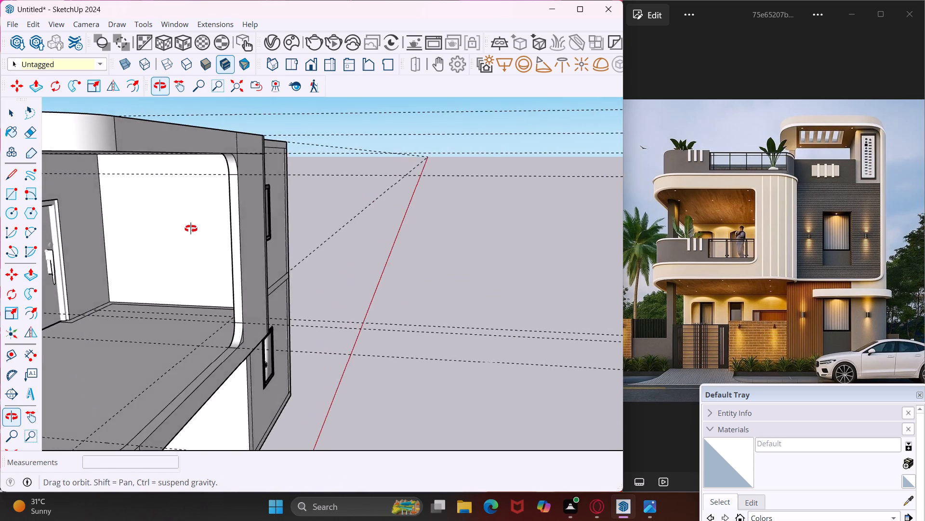
middle_click_drag(191, 229, 170, 192)
scroll(174, 190, "down", 5)
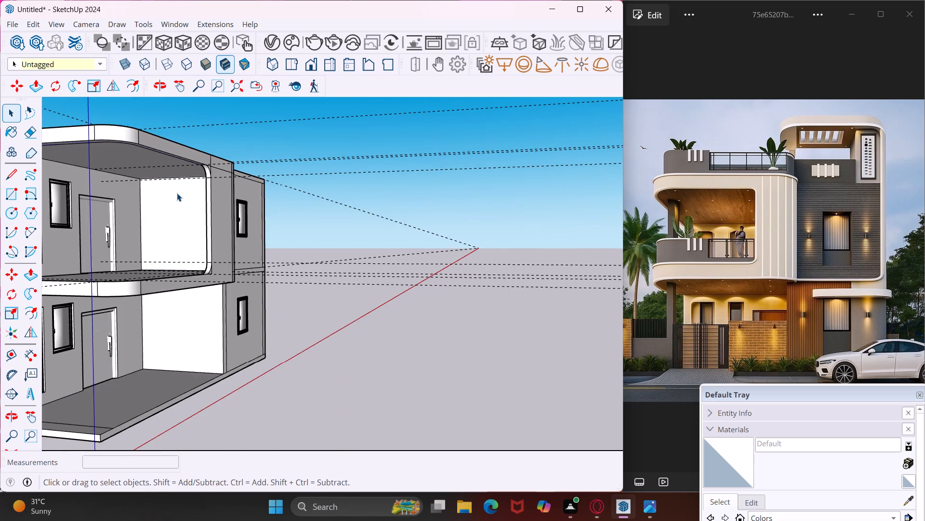
scroll(178, 194, "down", 2)
middle_click_drag(188, 207, 235, 251)
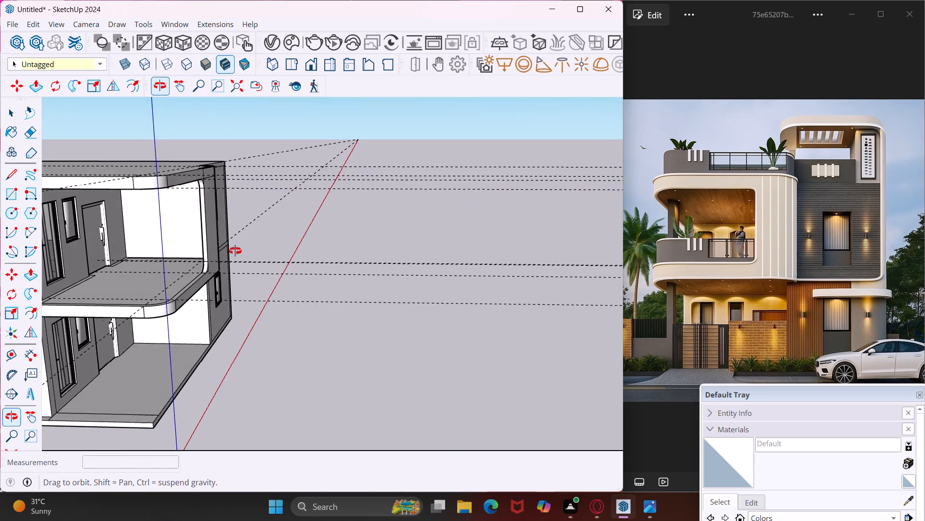
middle_click_drag(235, 251, 234, 259)
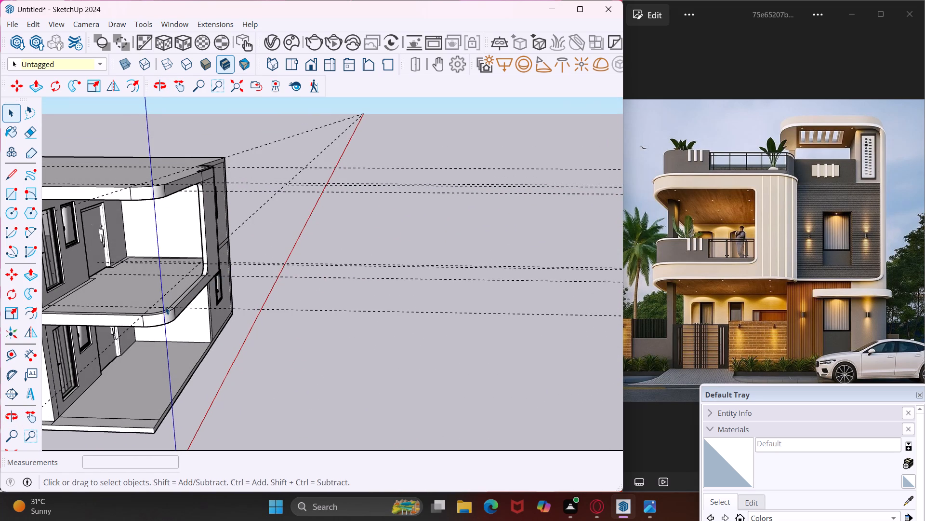
middle_click_drag(165, 306, 267, 300)
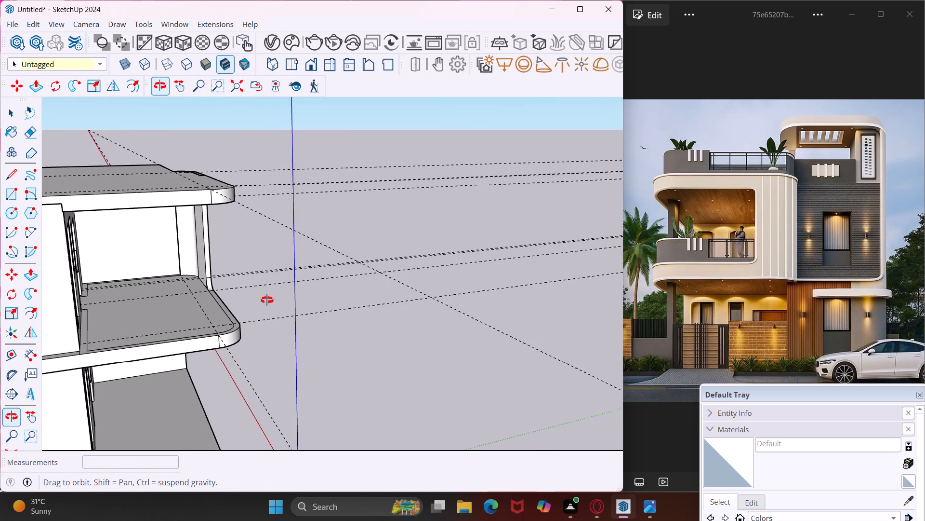
middle_click_drag(267, 300, 282, 303)
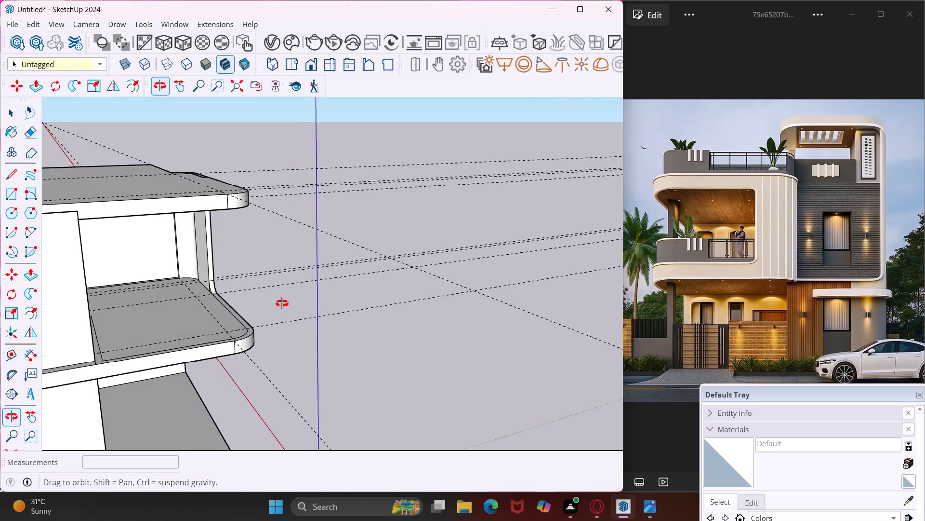
middle_click_drag(282, 303, 286, 306)
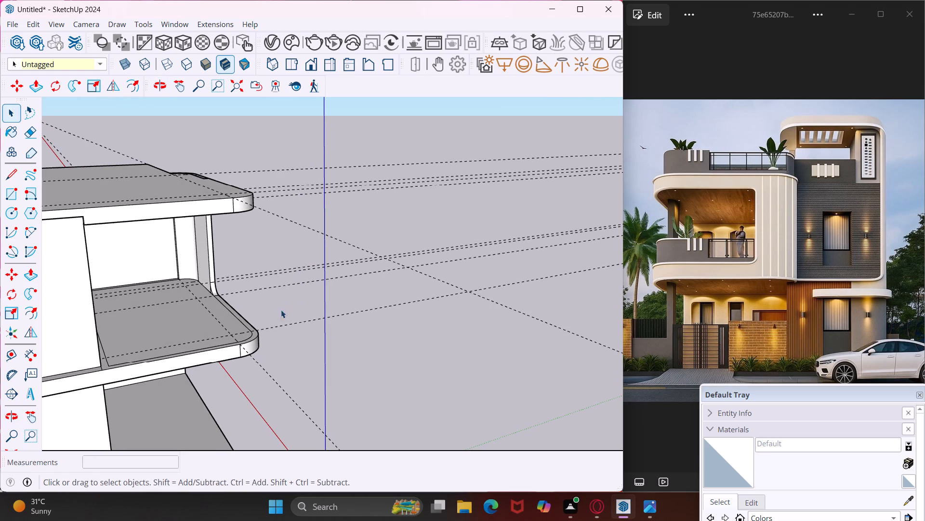
Examine the balcony slab's rounded outer corner and the border line on its top face from several angles.
scroll(245, 331, "up", 2)
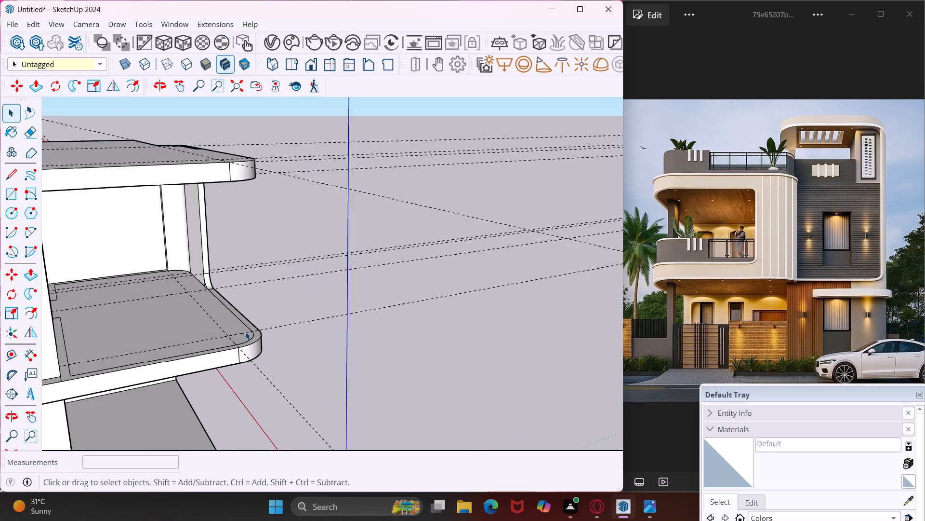
scroll(245, 331, "up", 2)
middle_click_drag(245, 331, 266, 358)
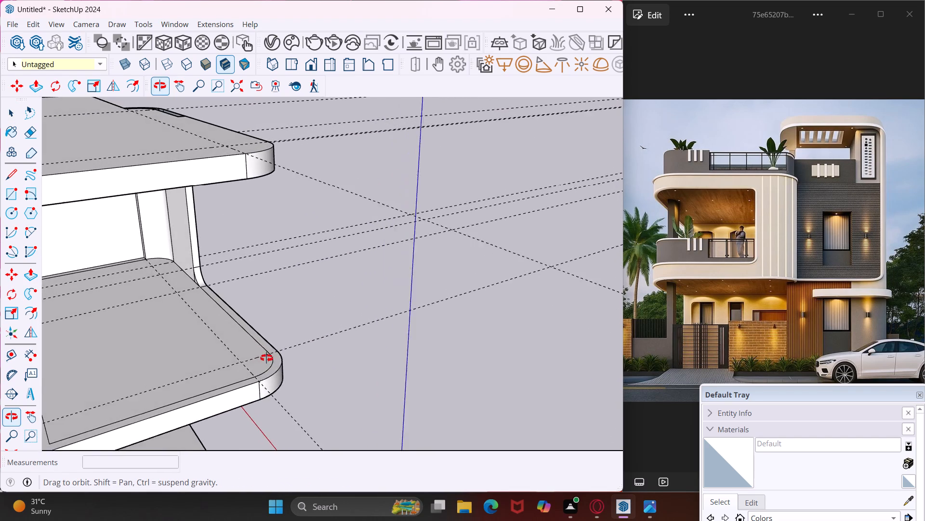
middle_click_drag(266, 358, 315, 345)
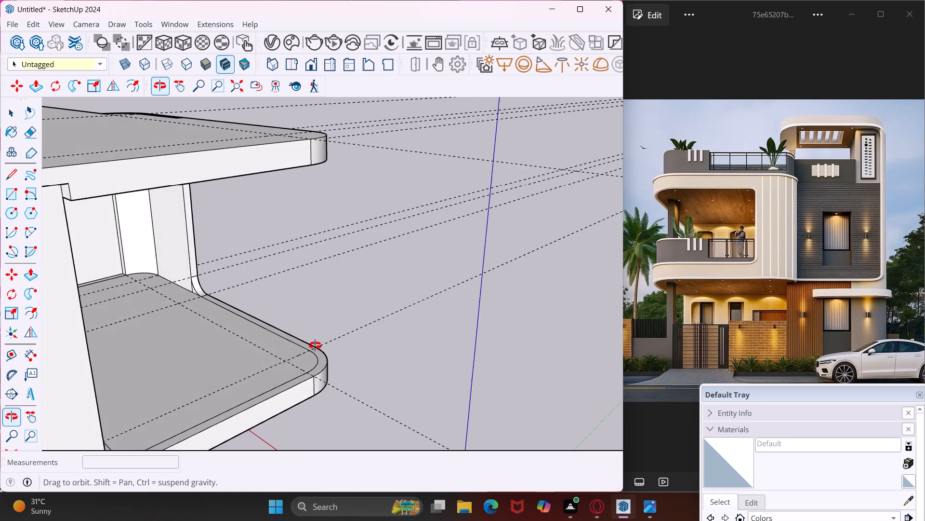
middle_click_drag(315, 345, 320, 339)
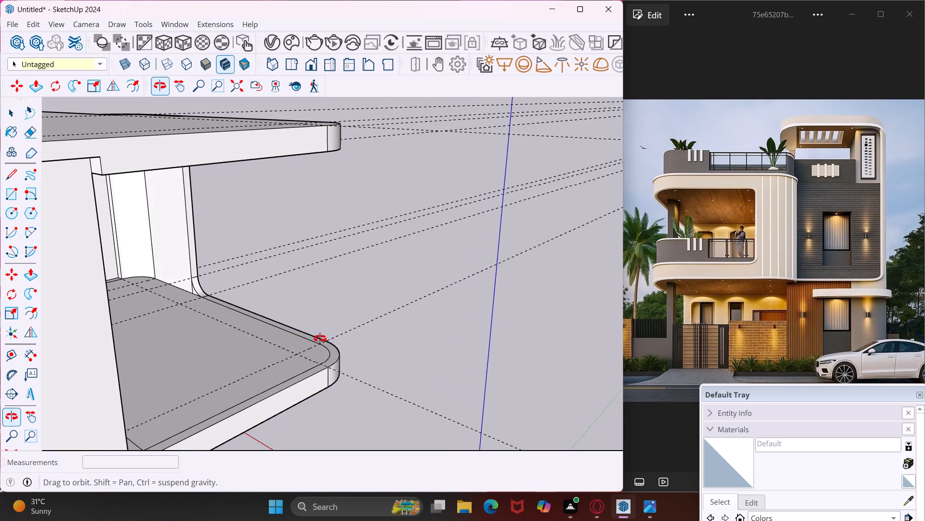
middle_click_drag(320, 339, 304, 332)
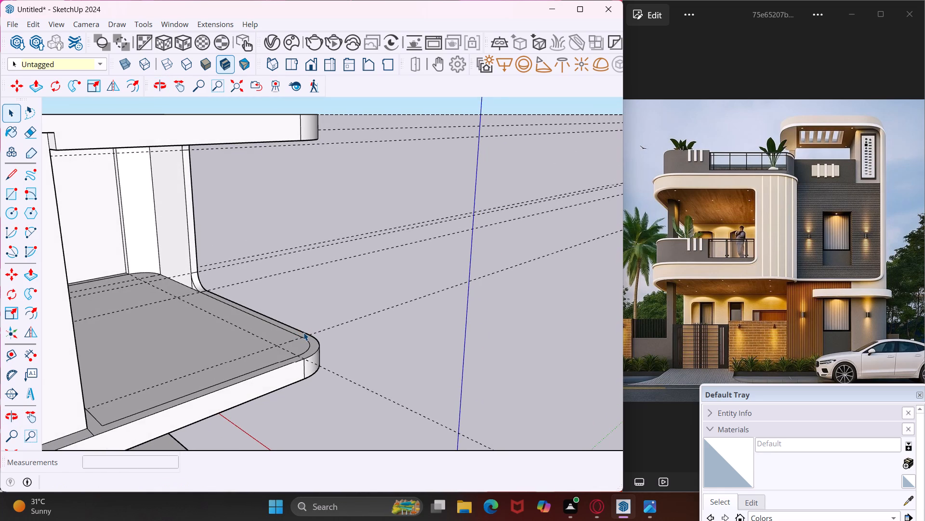
scroll(304, 332, "up", 3)
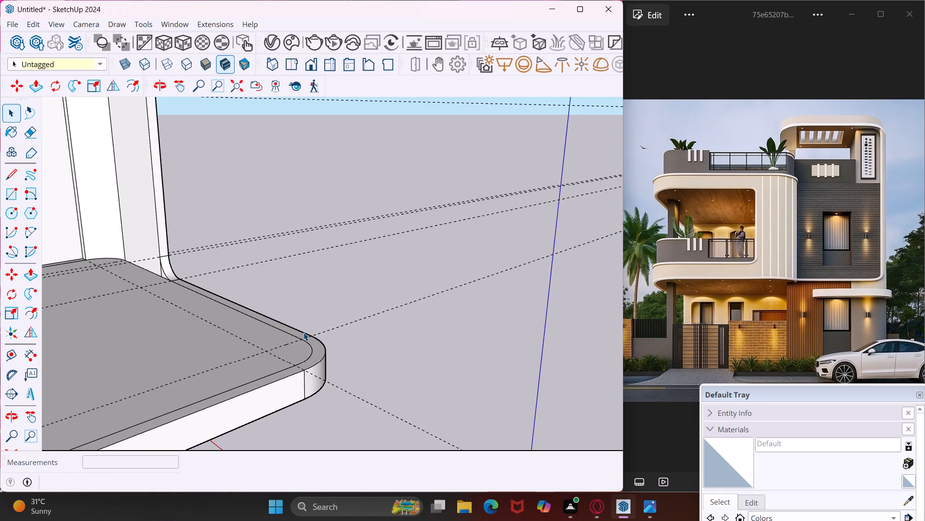
scroll(304, 332, "down", 6)
middle_click_drag(304, 332, 218, 373)
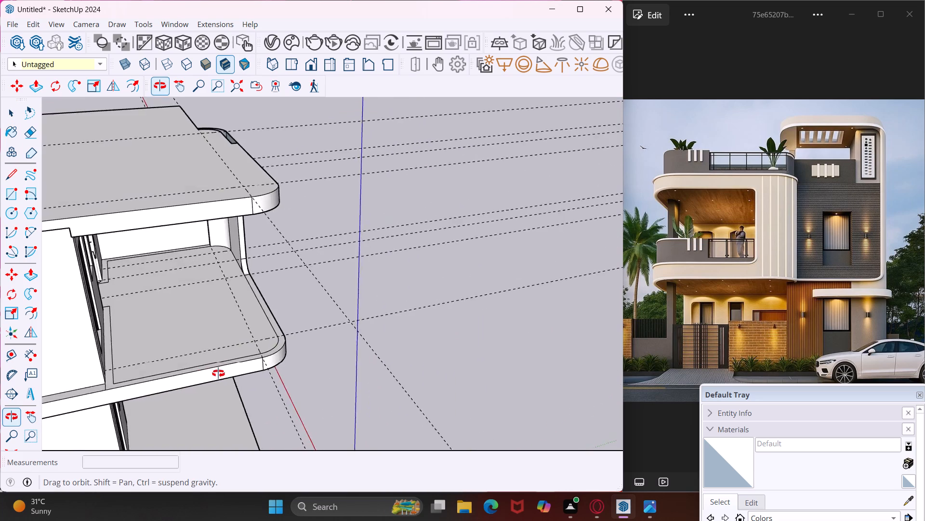
middle_click_drag(218, 373, 102, 384)
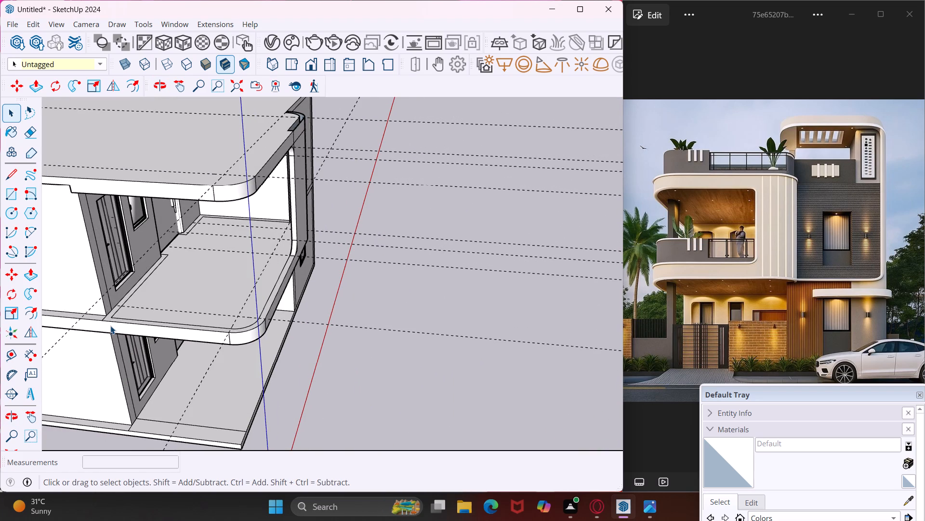
scroll(110, 317, "up", 7)
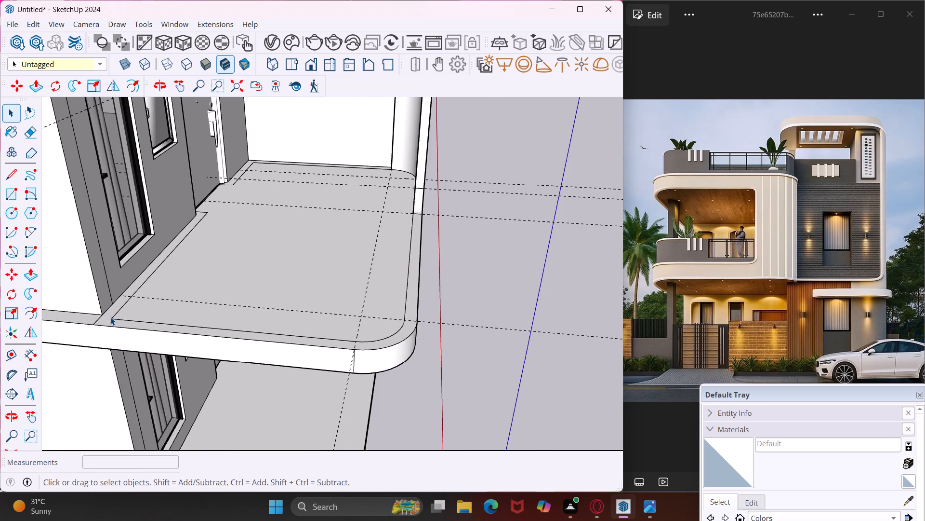
Draw a vertical rectangle about 7 11/16" by 2 7/8" below the balcony slab's underside border strip, starting at the wall corner endpoint.
middle_click_drag(110, 317, 69, 250)
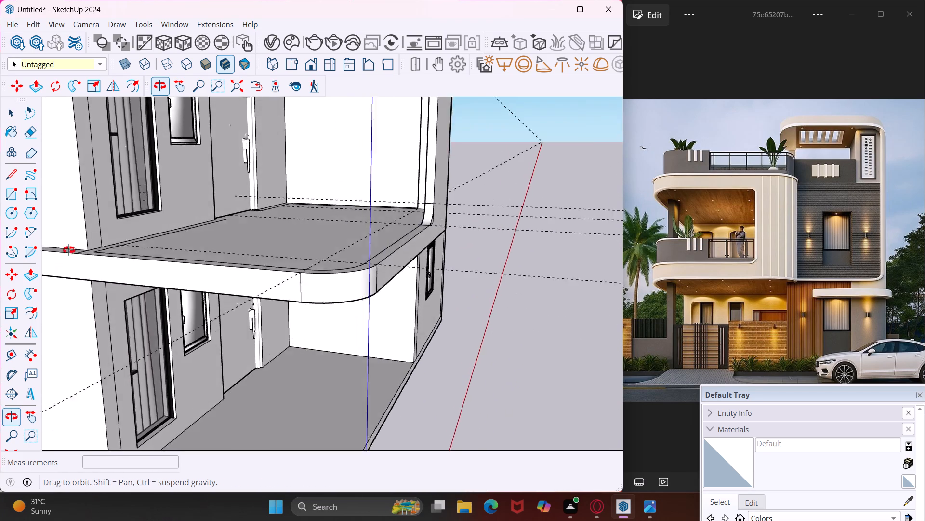
middle_click_drag(69, 250, 98, 184)
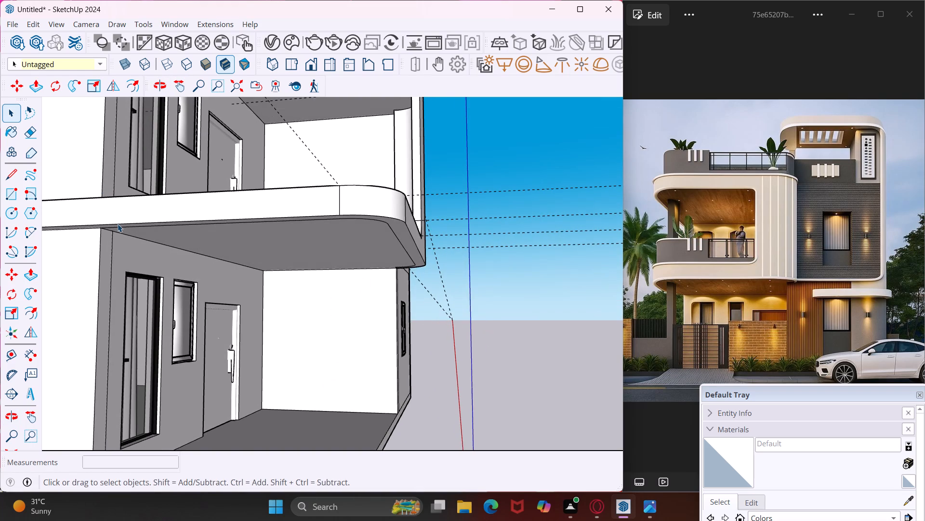
scroll(118, 224, "up", 3)
middle_click_drag(118, 224, 134, 212)
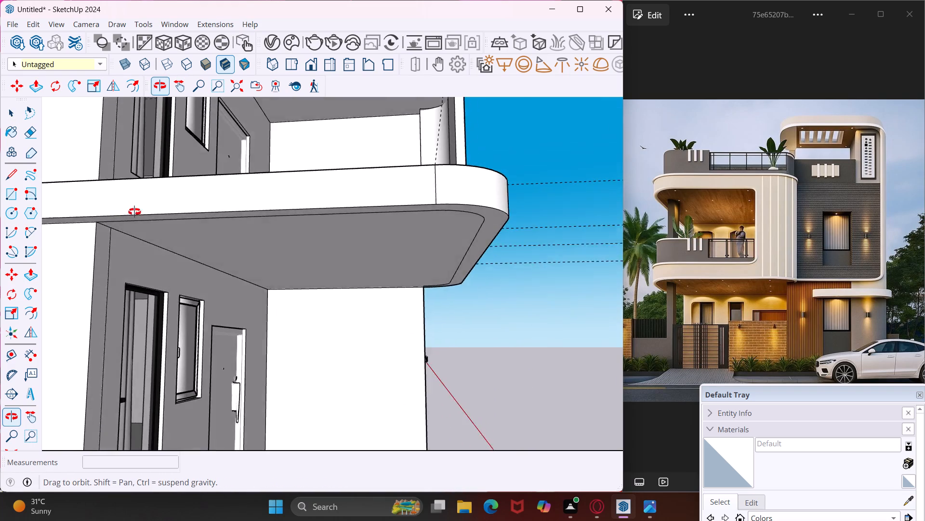
middle_click_drag(134, 212, 121, 172)
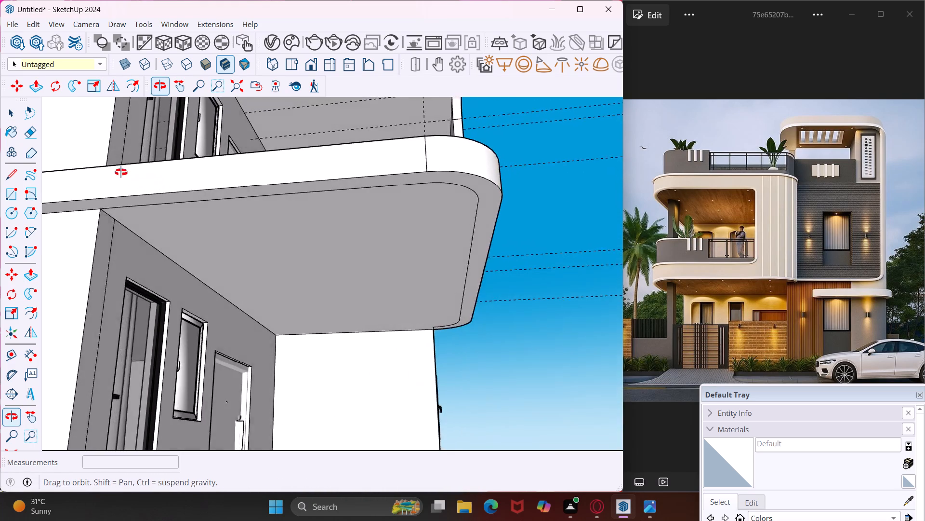
middle_click_drag(121, 172, 96, 178)
middle_click_drag(117, 208, 79, 196)
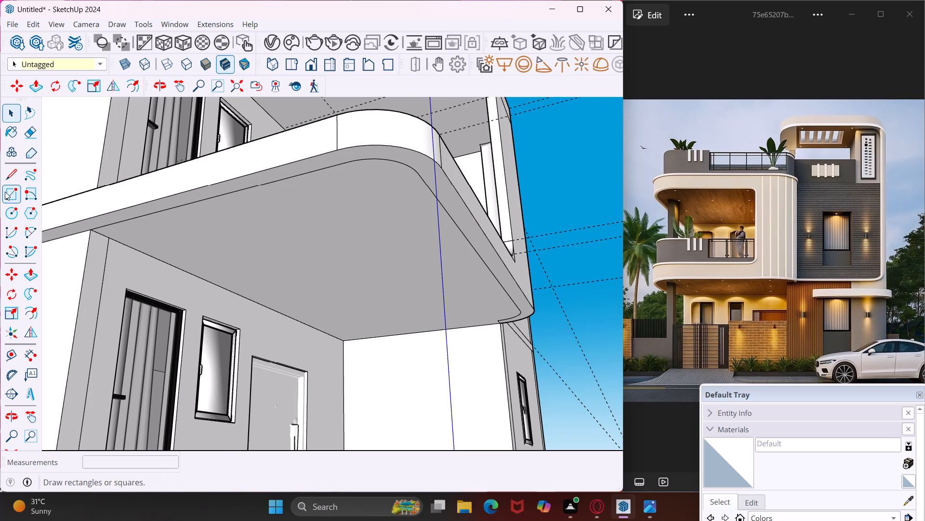
left_click_drag(5, 192, 10, 194)
scroll(91, 231, "up", 8)
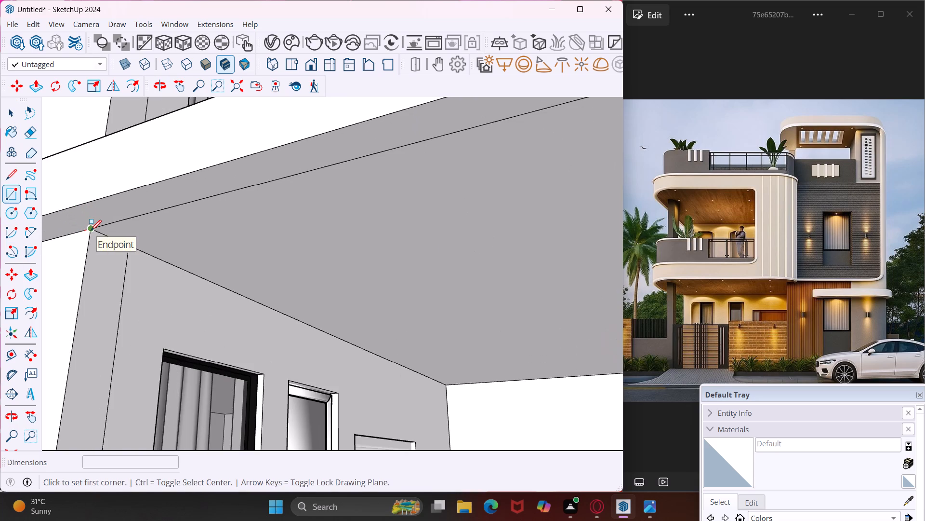
left_click(91, 231)
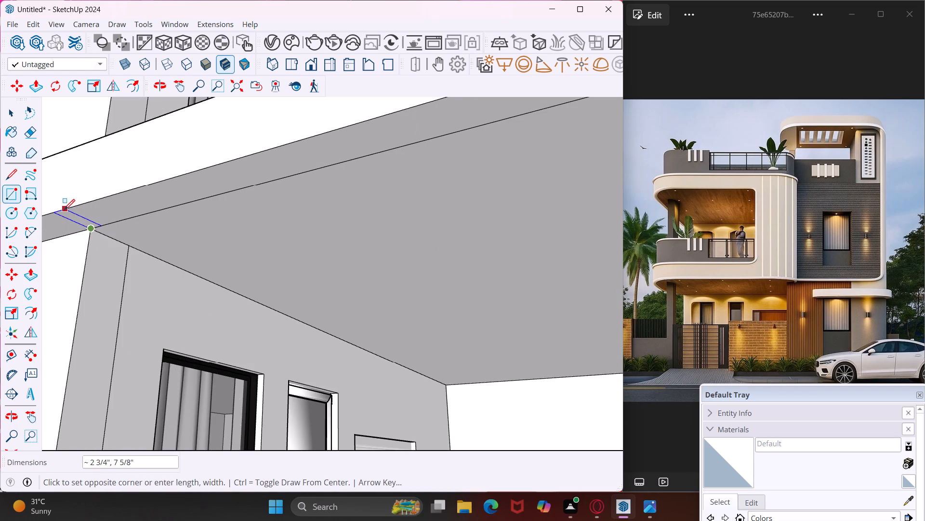
middle_click_drag(62, 215, 50, 223)
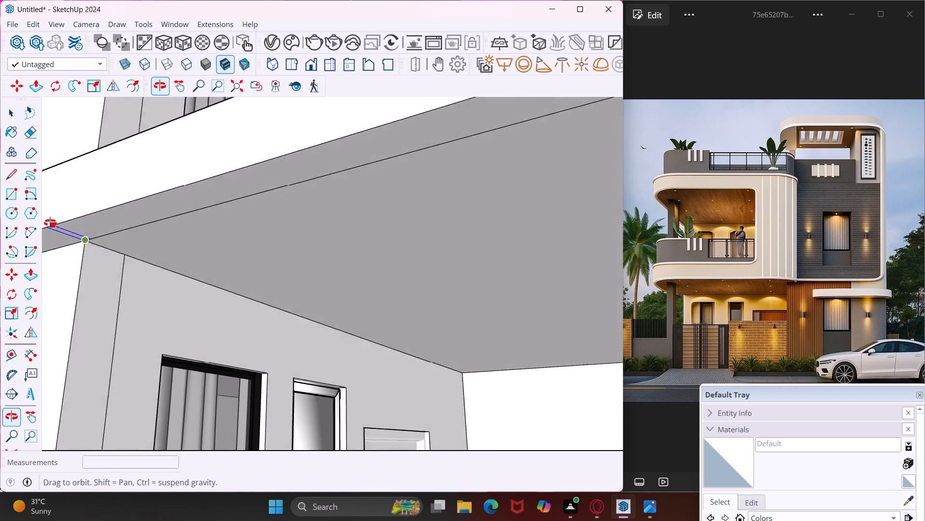
middle_click_drag(50, 223, 0, 249)
middle_click_drag(132, 259, 52, 232)
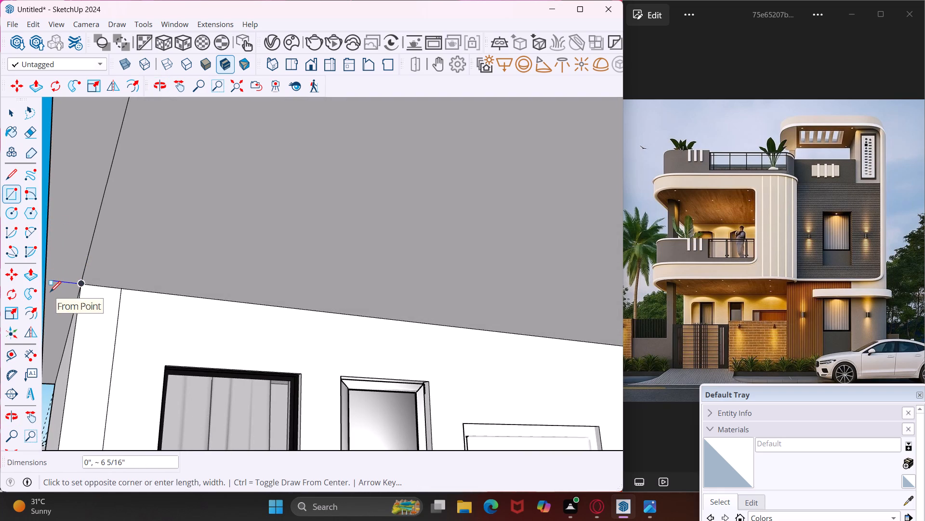
middle_click_drag(50, 295, 37, 326)
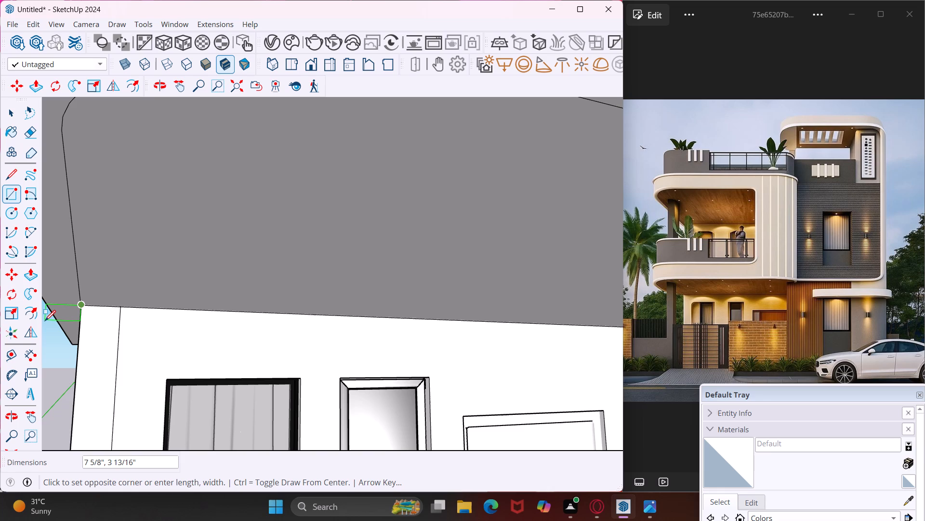
scroll(45, 316, "up", 3)
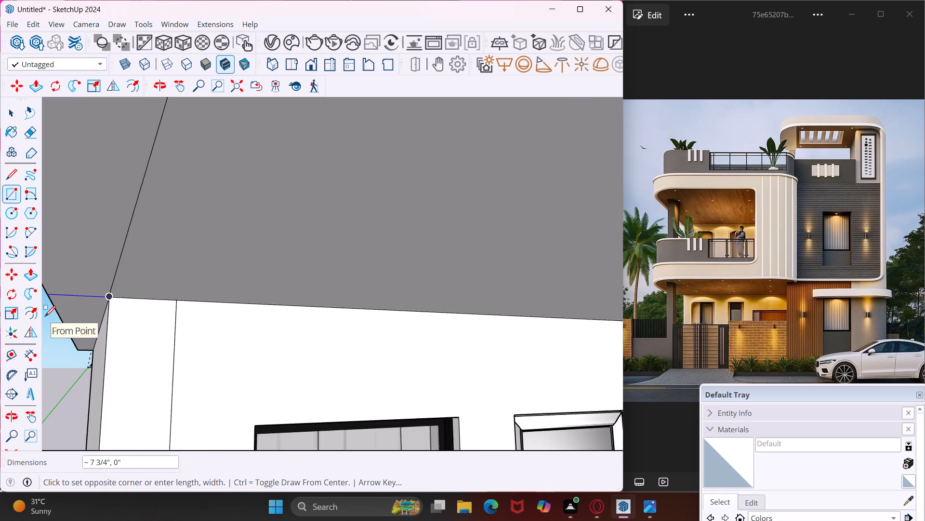
scroll(45, 316, "up", 2)
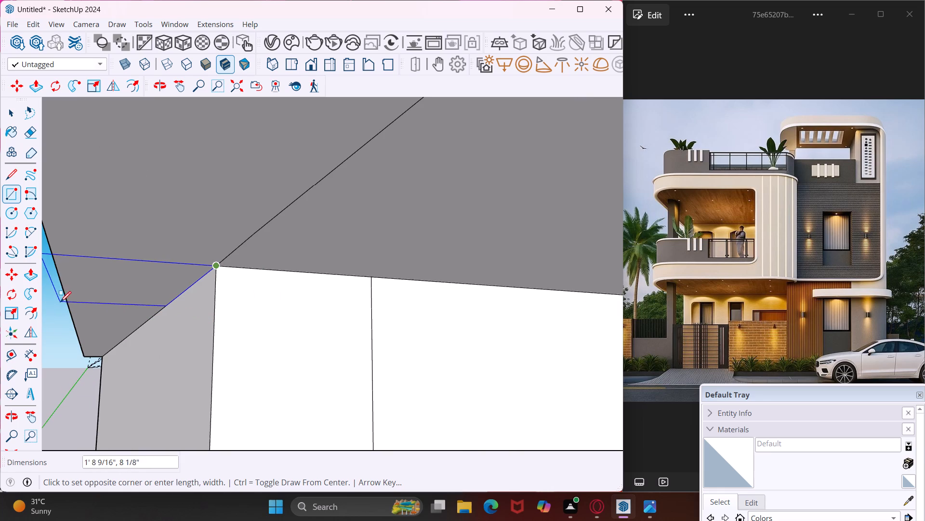
middle_click(66, 303)
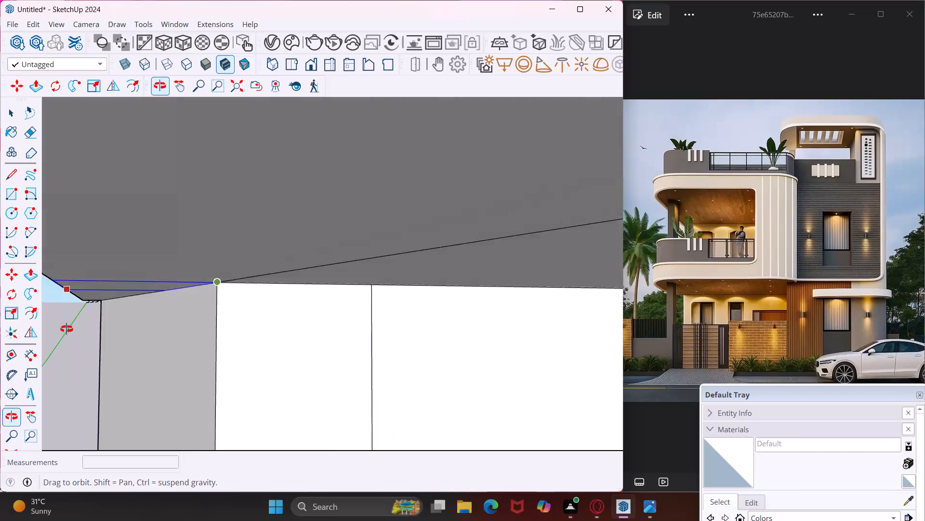
scroll(66, 330, "up", 1)
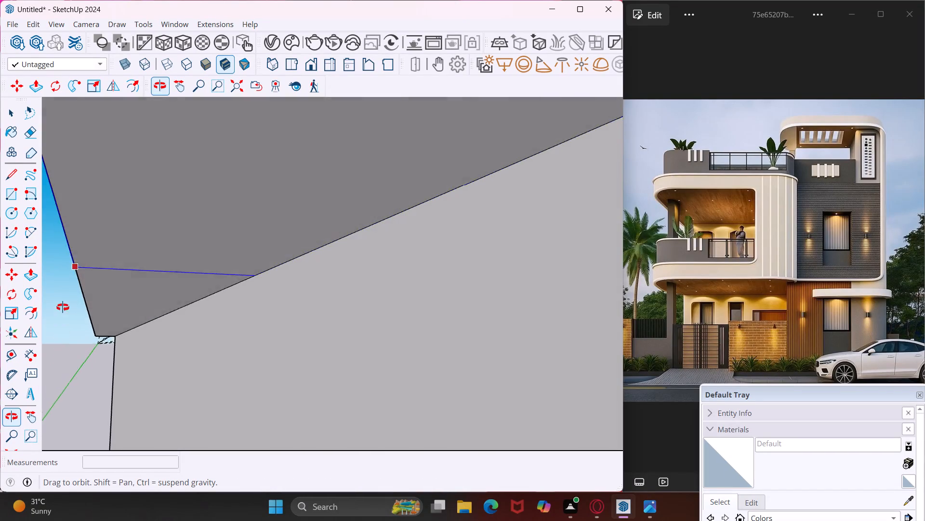
scroll(63, 305, "down", 4)
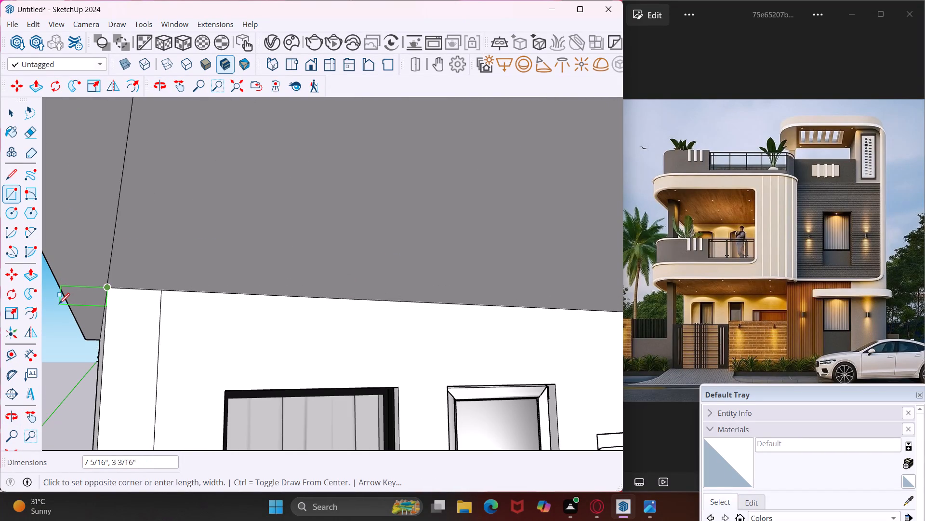
left_click(57, 303)
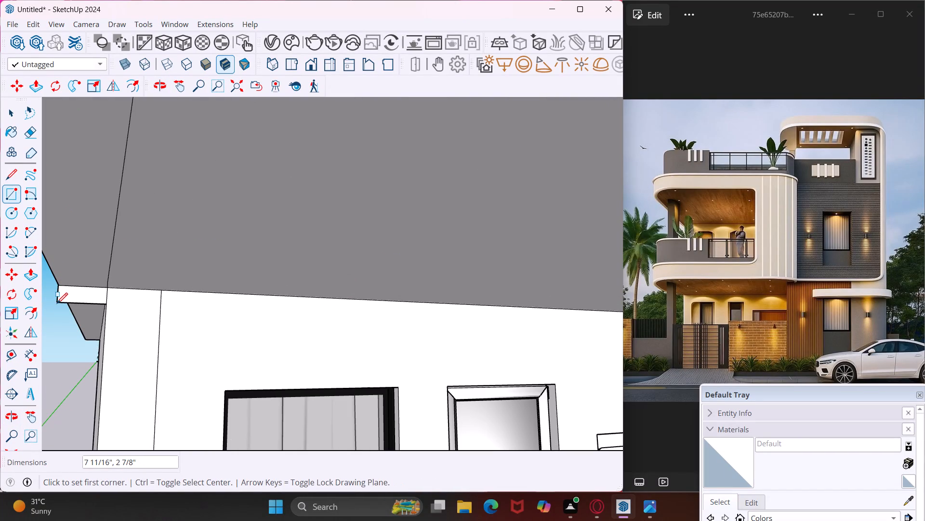
key("Escape")
key("space")
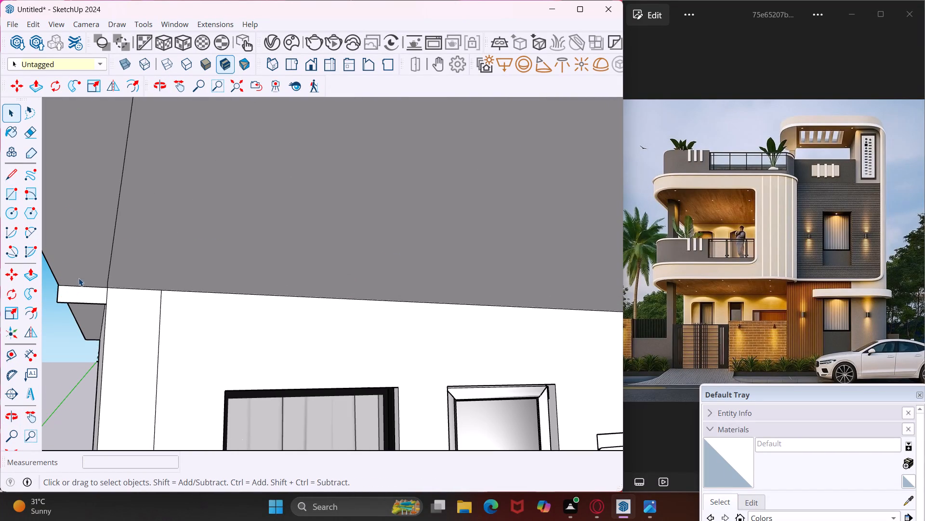
Extrude the small rectangle with Follow Me along the border strip on the balcony slab's underside, around its rounded corners.
left_click(80, 273)
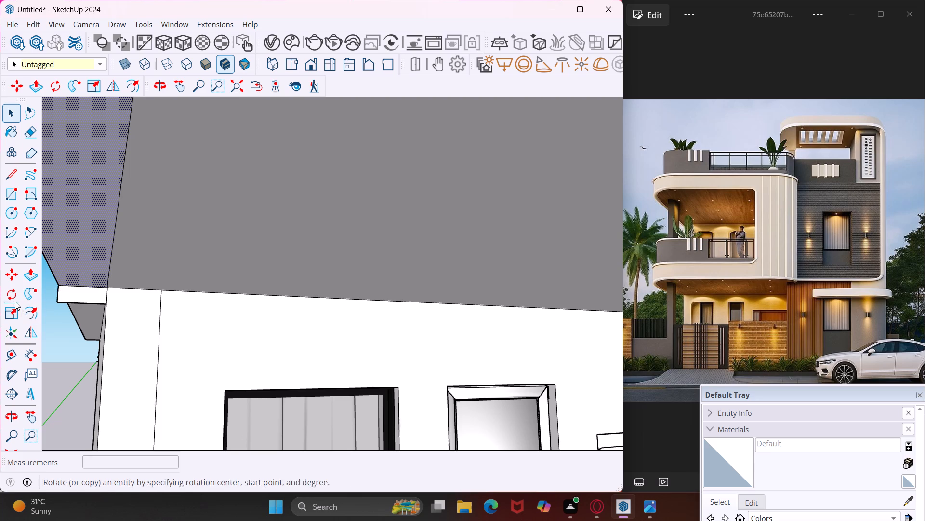
left_click(27, 292)
left_click(73, 293)
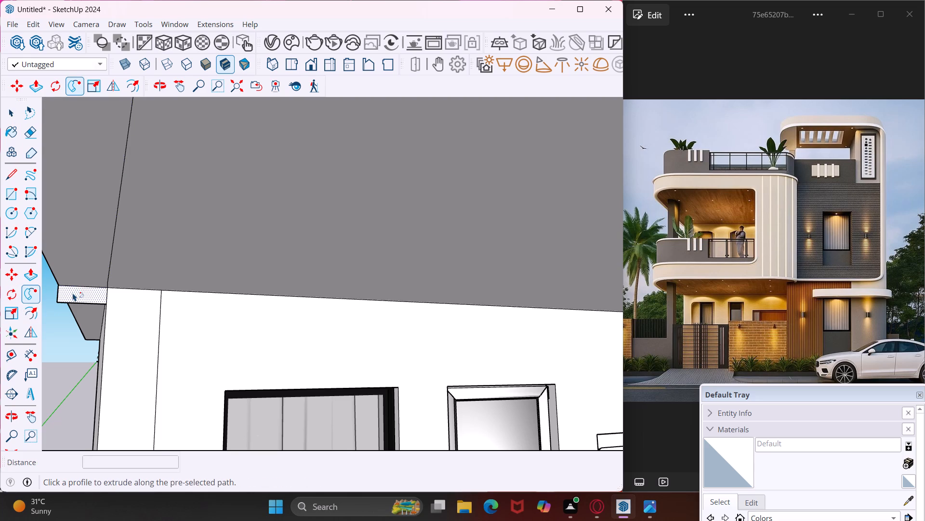
scroll(83, 260, "down", 16)
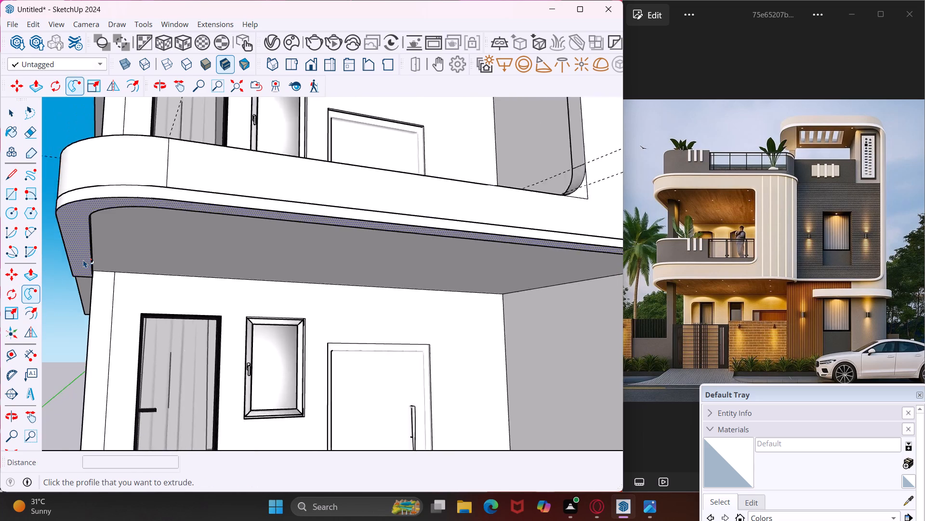
scroll(83, 260, "down", 4)
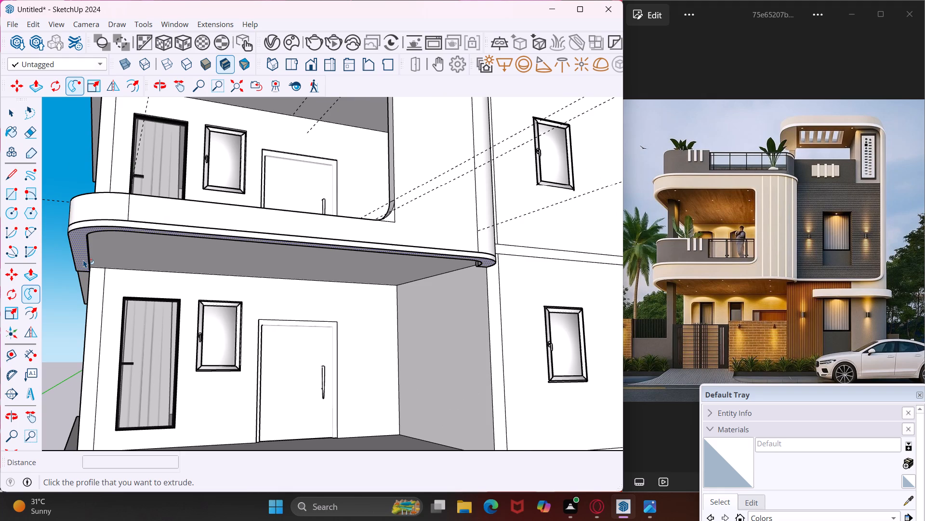
key("Escape")
key("space")
Examine the trim band under the balcony slab from the front and both sides.
middle_click_drag(127, 220, 165, 244)
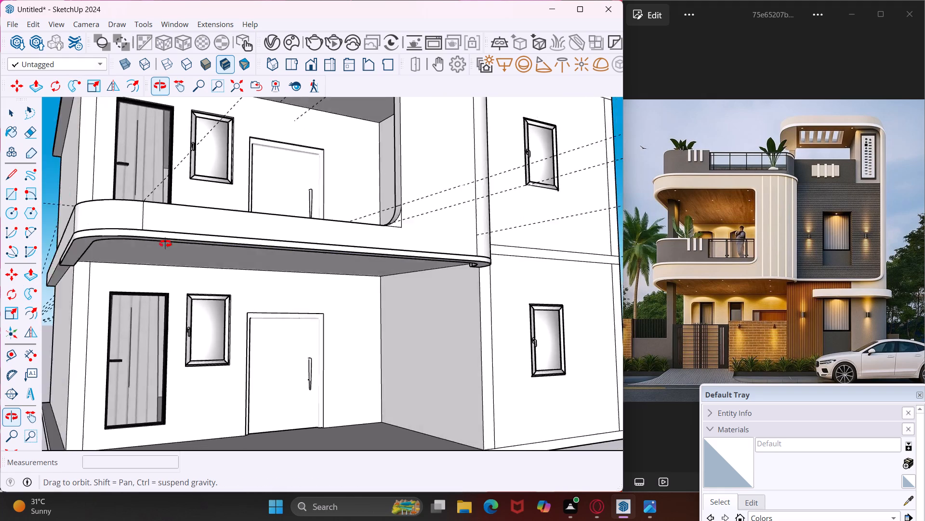
middle_click_drag(165, 244, 317, 260)
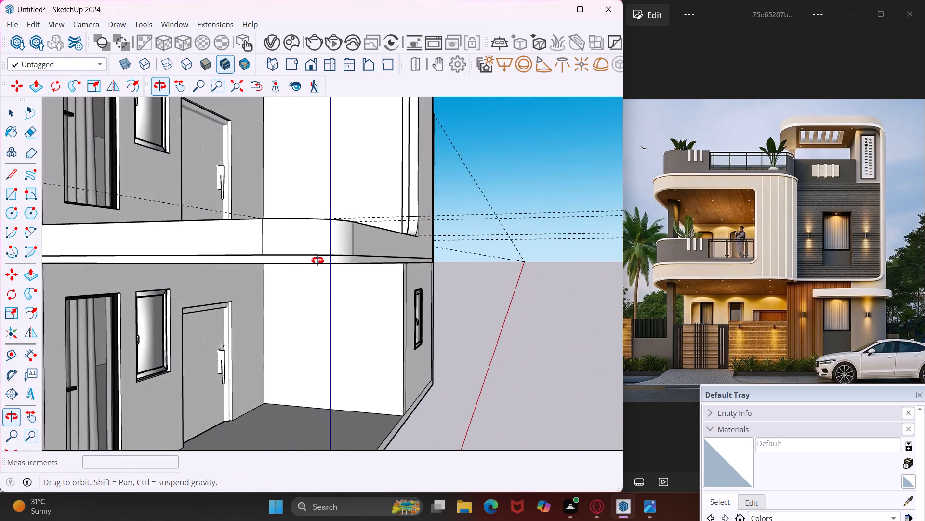
middle_click_drag(317, 260, 147, 270)
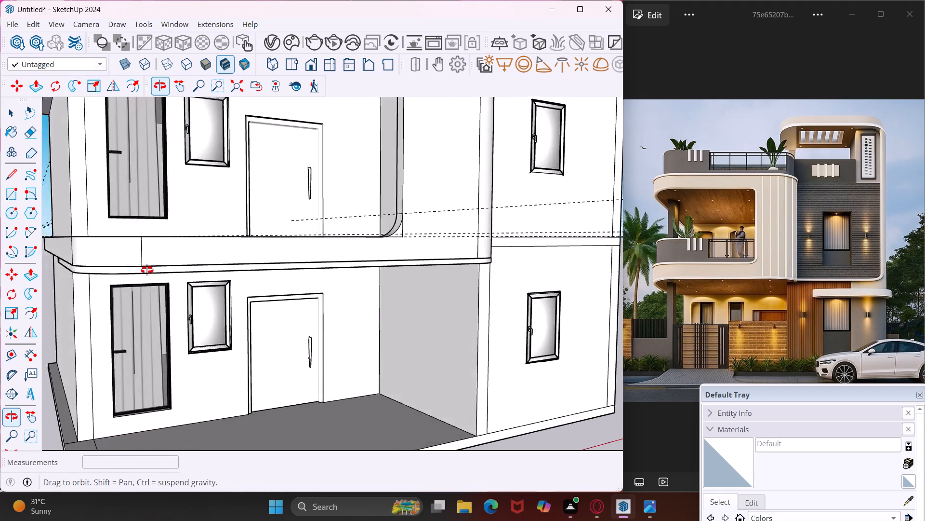
middle_click_drag(147, 270, 114, 271)
middle_click_drag(480, 250, 417, 251)
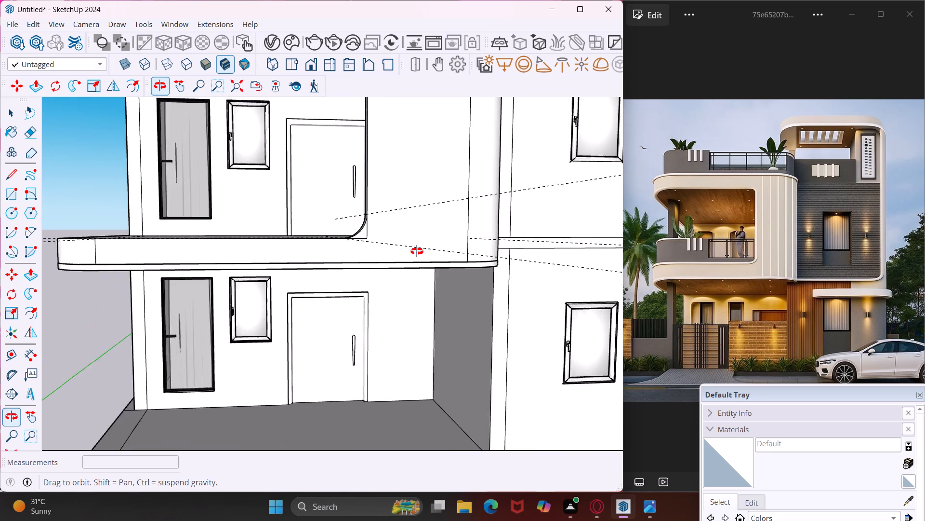
middle_click_drag(417, 251, 280, 253)
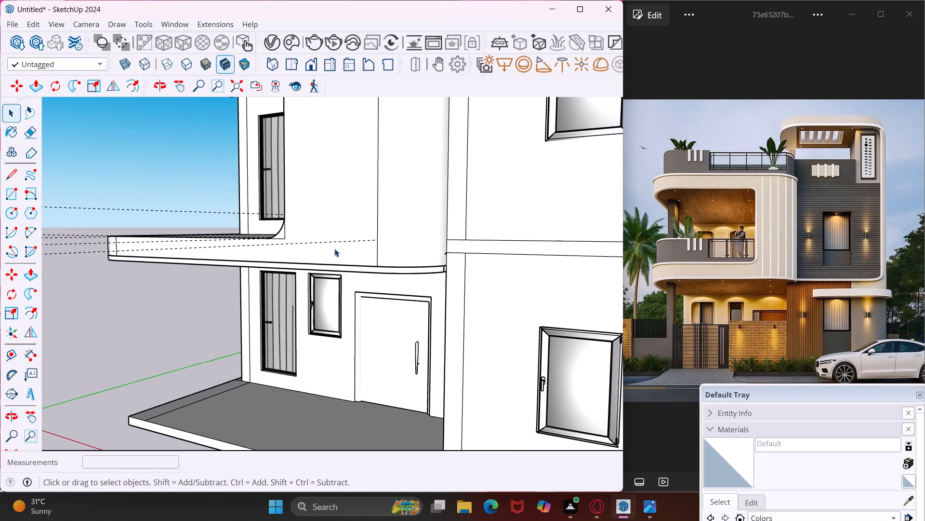
Examine the balcony slab's top face and its border strip where it meets the side wall corner.
middle_click_drag(349, 247, 595, 291)
scroll(582, 288, "down", 2)
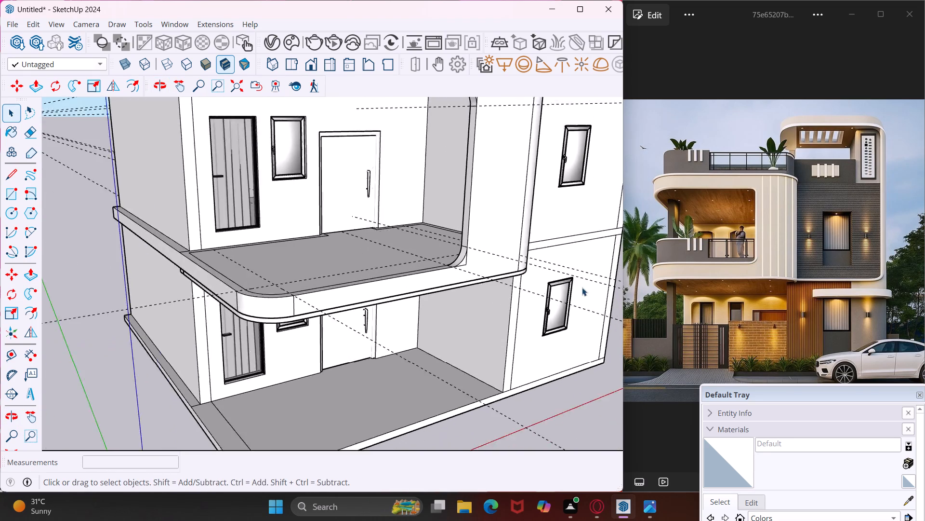
scroll(582, 288, "down", 8)
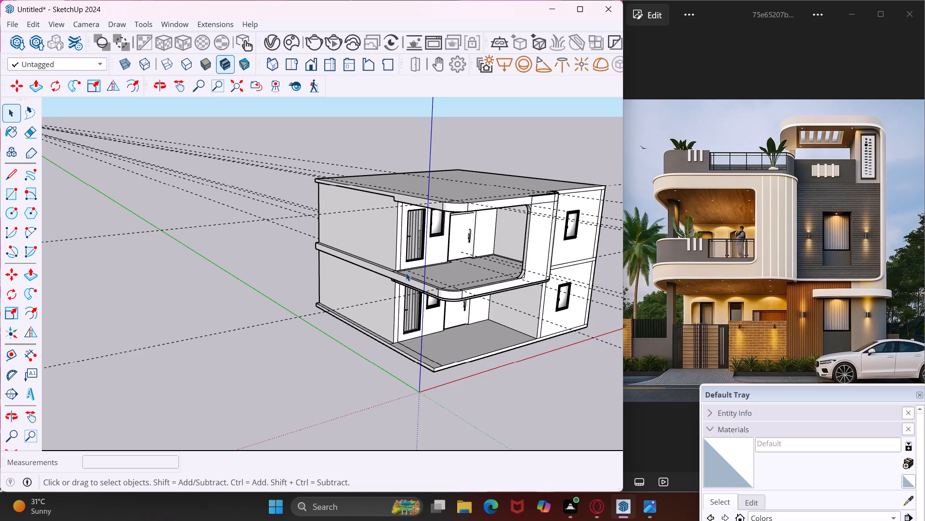
scroll(406, 273, "up", 12)
middle_click_drag(406, 273, 383, 287)
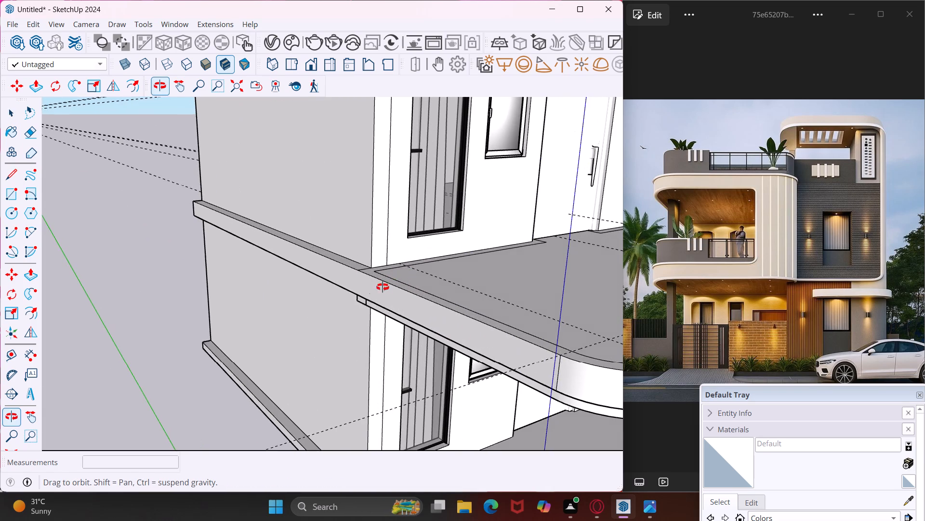
middle_click_drag(383, 287, 336, 304)
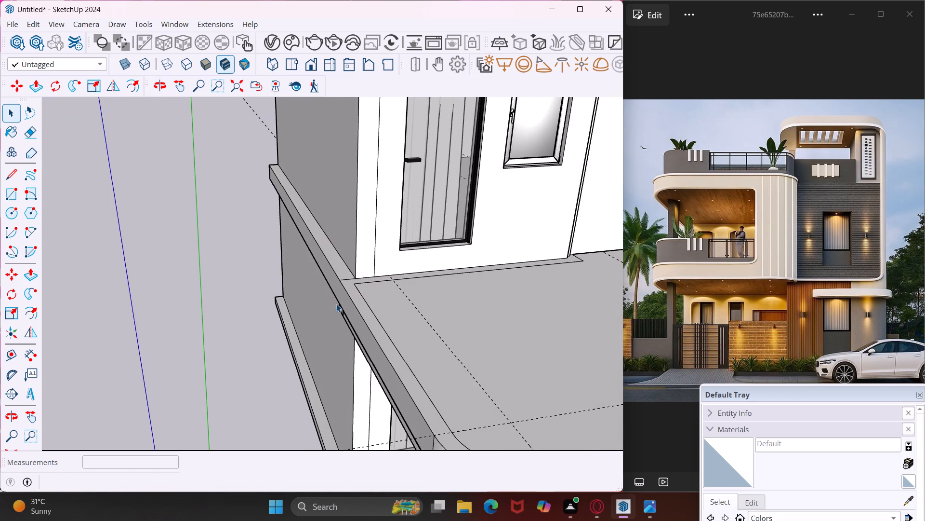
scroll(336, 304, "up", 2)
middle_click_drag(336, 304, 325, 318)
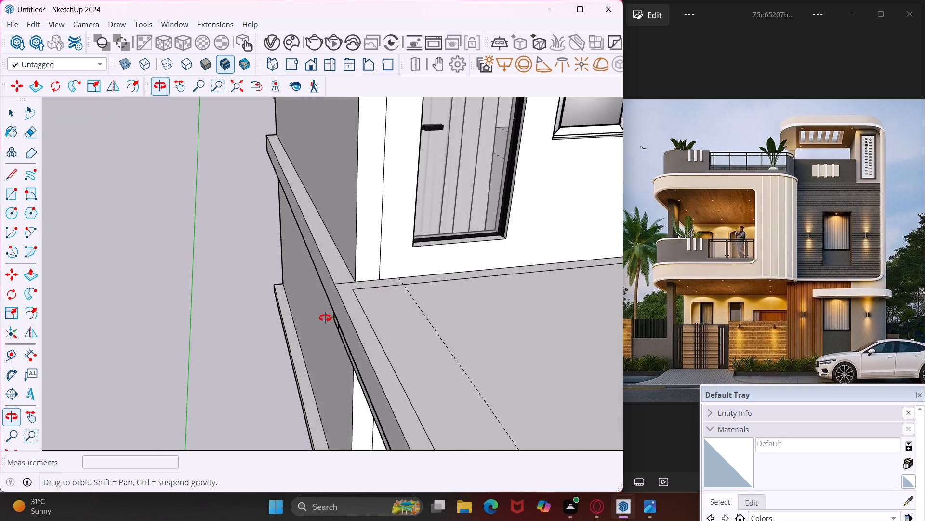
middle_click_drag(325, 318, 294, 341)
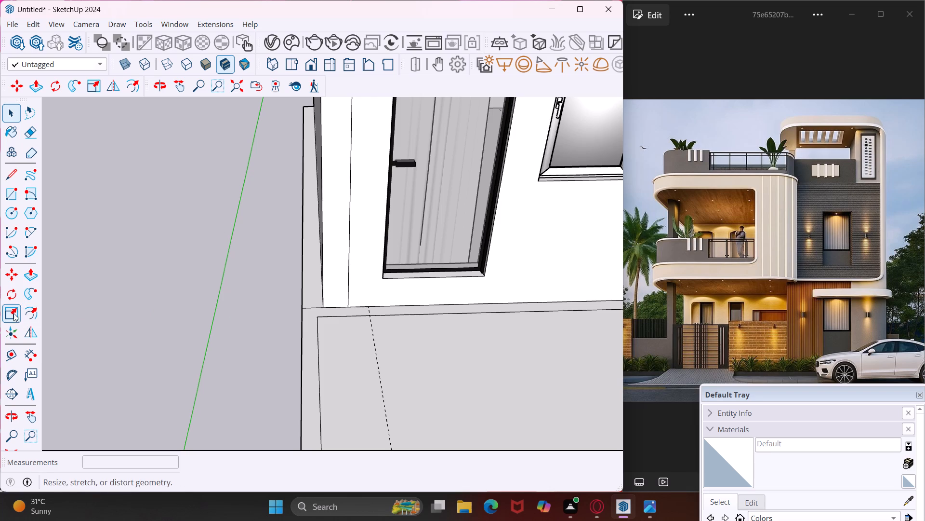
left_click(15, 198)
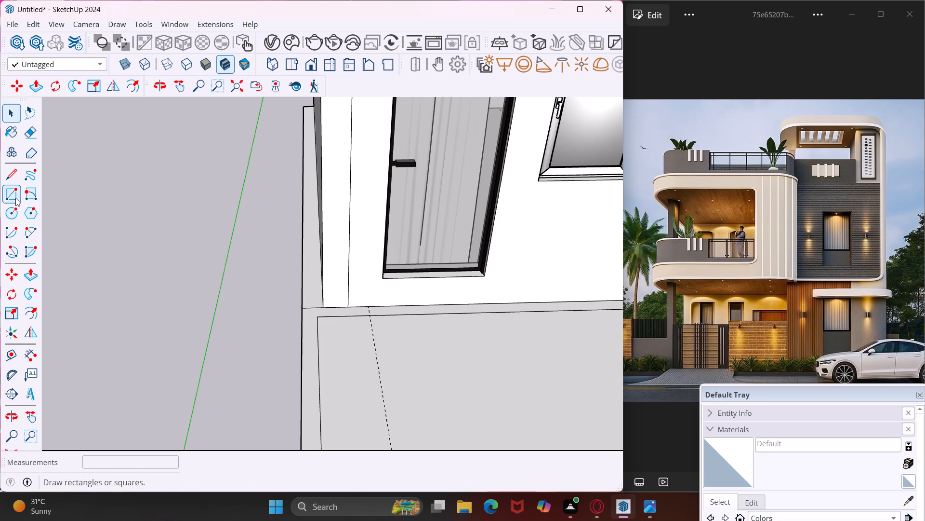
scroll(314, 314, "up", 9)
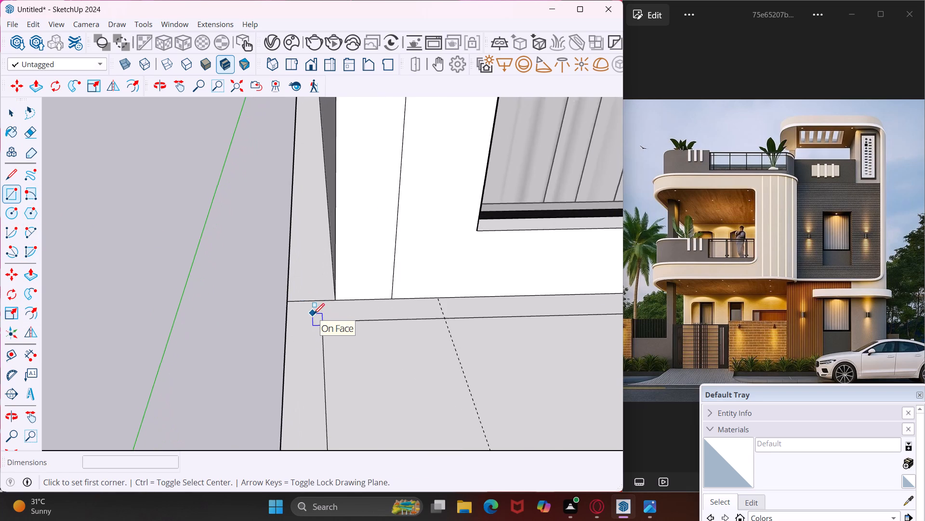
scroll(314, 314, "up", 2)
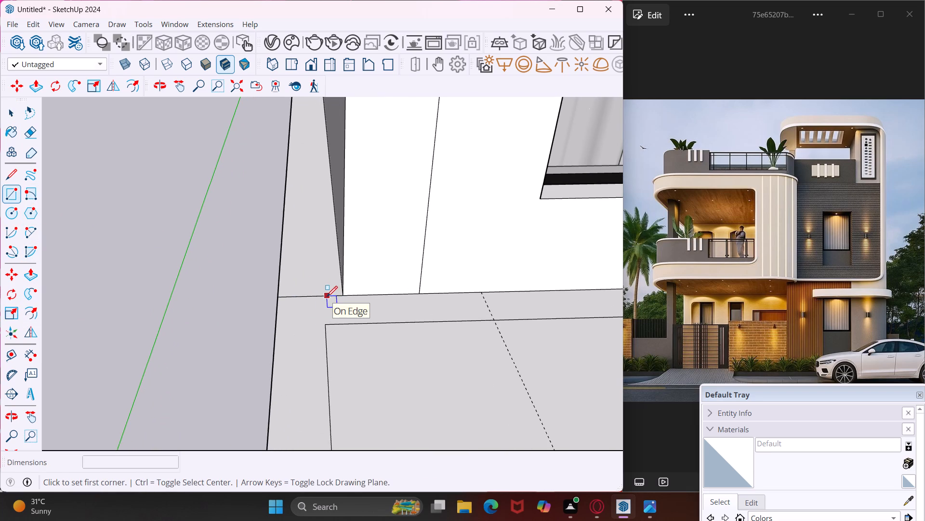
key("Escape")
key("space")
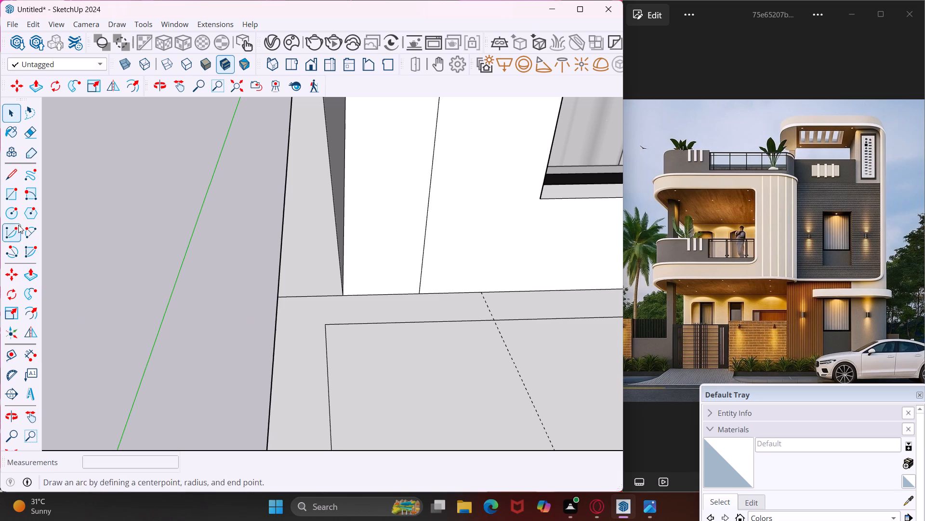
Draw a line about 5 3/8" long from the border strip's inner corner to the wall edge, closing off the strip on the balcony slab's top face.
left_click(18, 173)
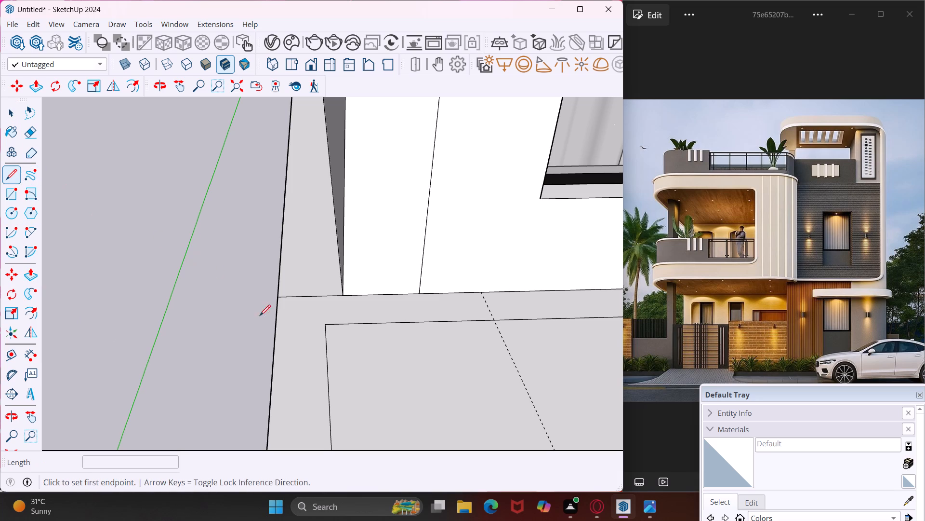
left_click(324, 326)
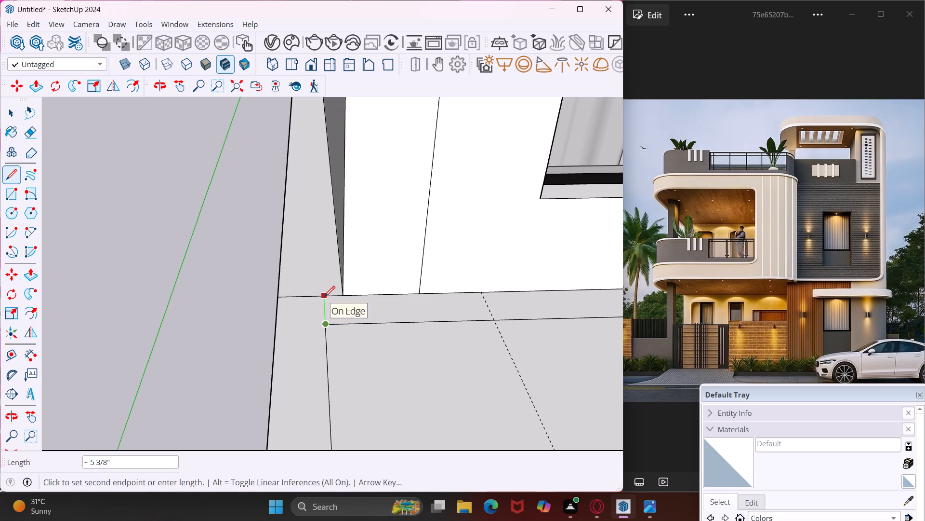
left_click(324, 297)
key("Escape")
key("space")
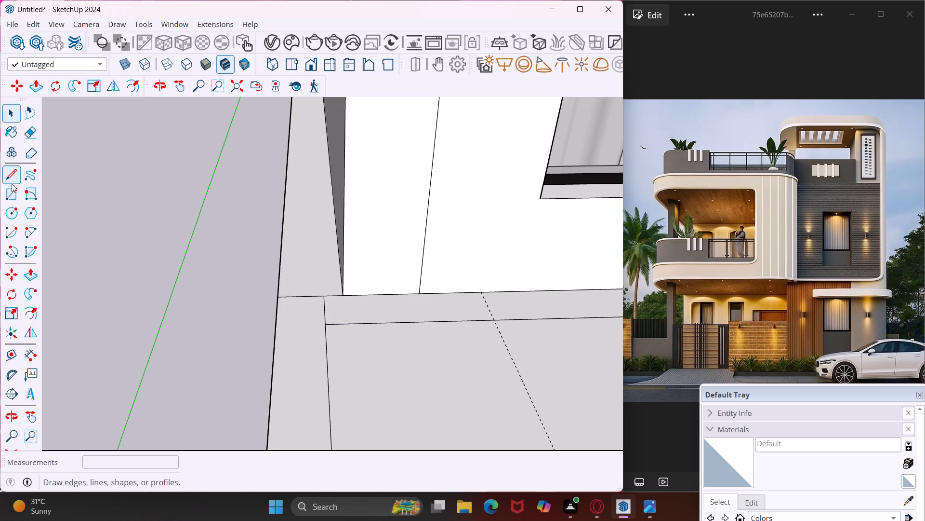
Draw a vertical rectangle about 5 3/8" by 1 3/4" standing on the closed end of the balcony slab's top border strip.
left_click(7, 197)
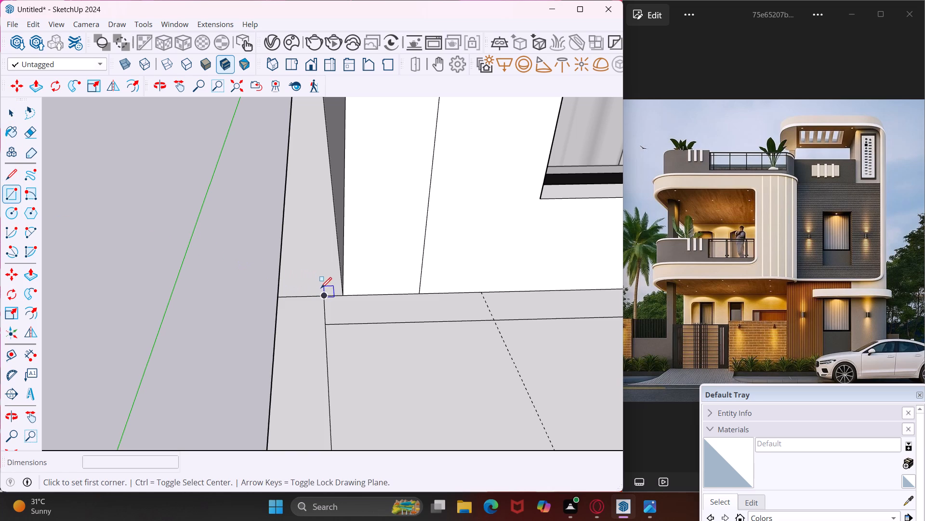
left_click(323, 292)
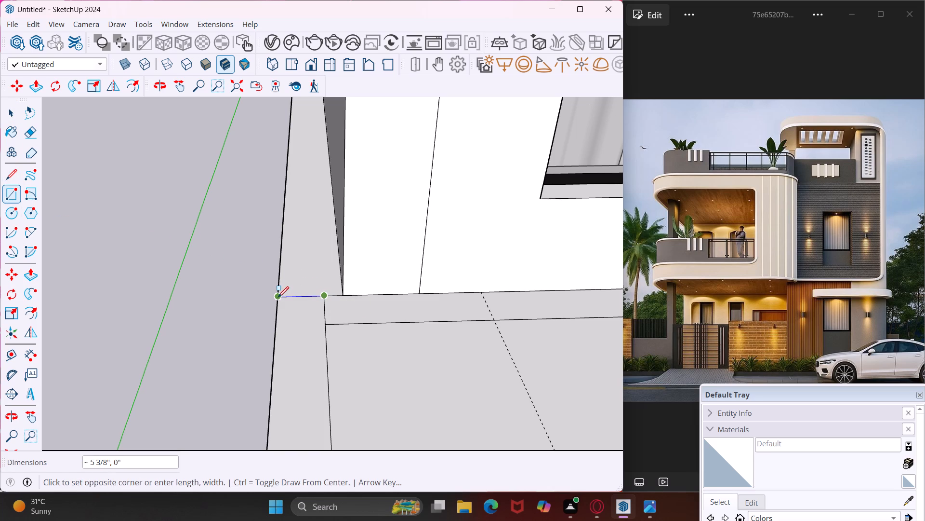
left_click(278, 297)
middle_click_drag(277, 297, 262, 236)
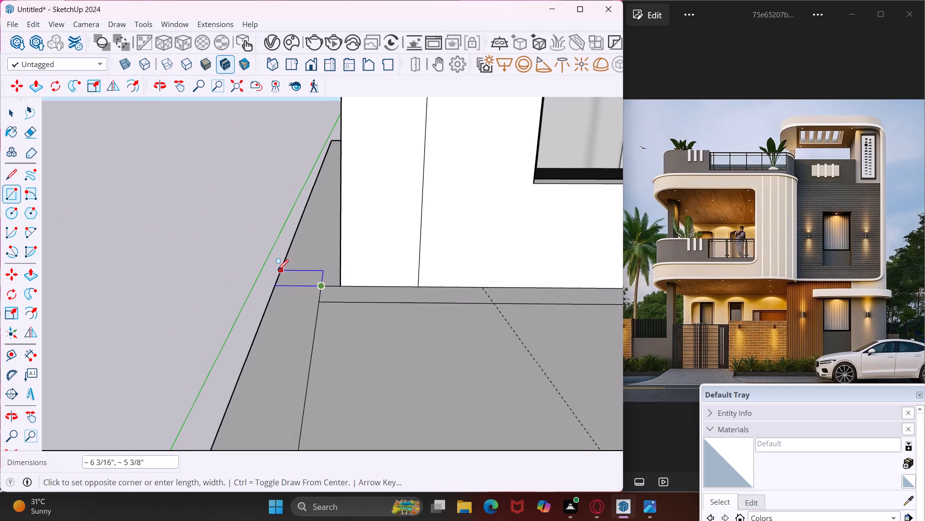
middle_click_drag(277, 270, 284, 241)
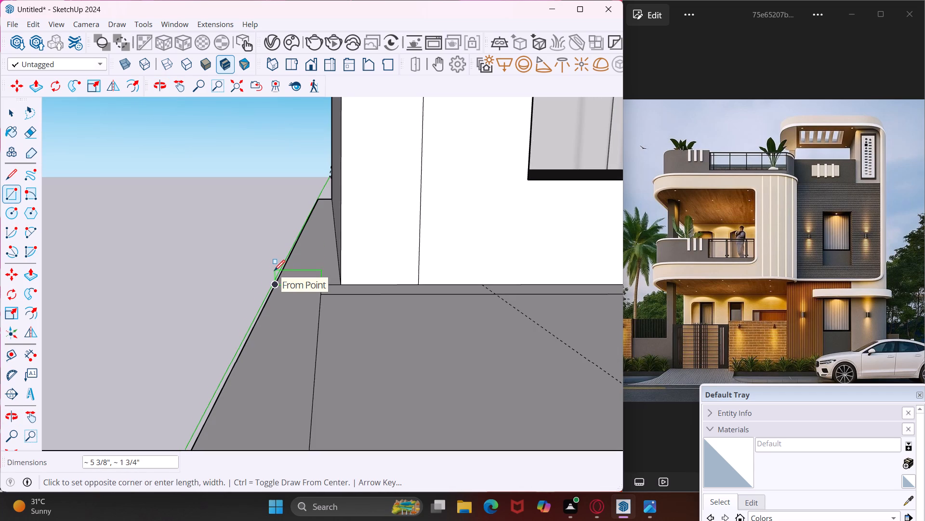
left_click(274, 271)
key("Escape")
key("space")
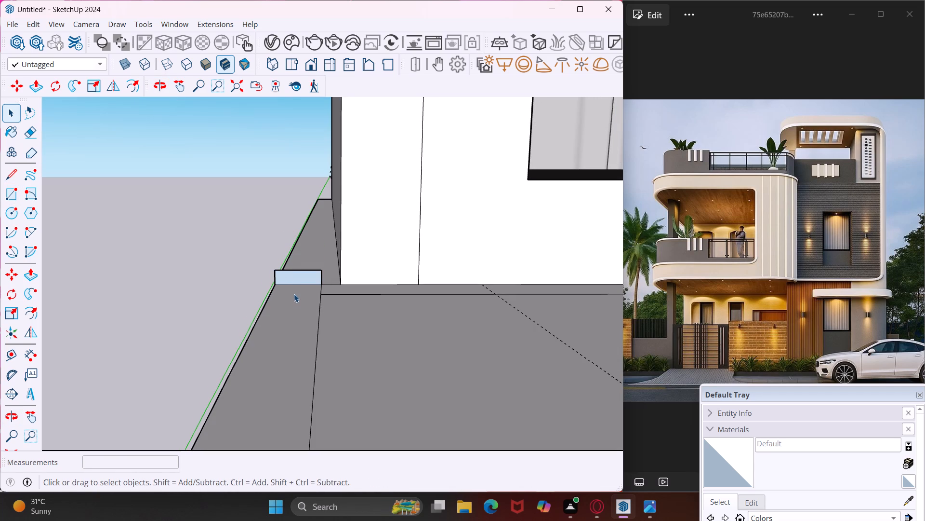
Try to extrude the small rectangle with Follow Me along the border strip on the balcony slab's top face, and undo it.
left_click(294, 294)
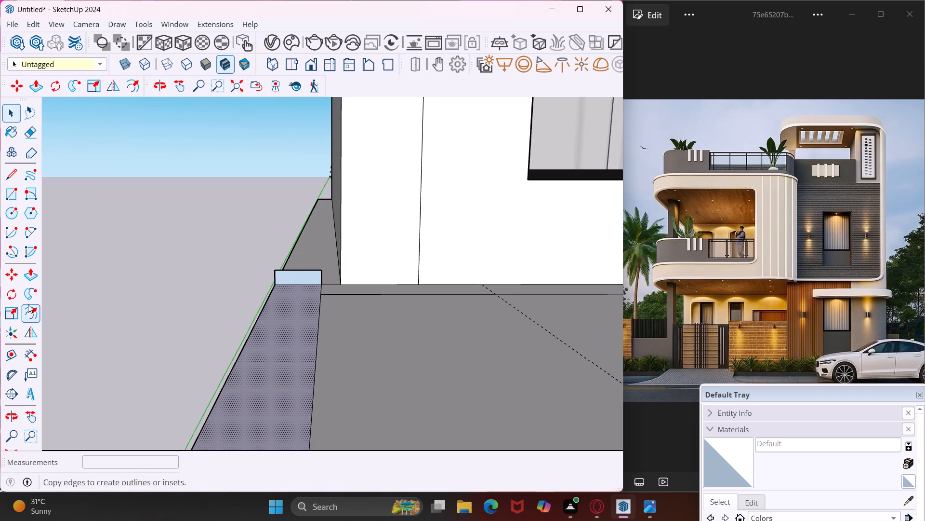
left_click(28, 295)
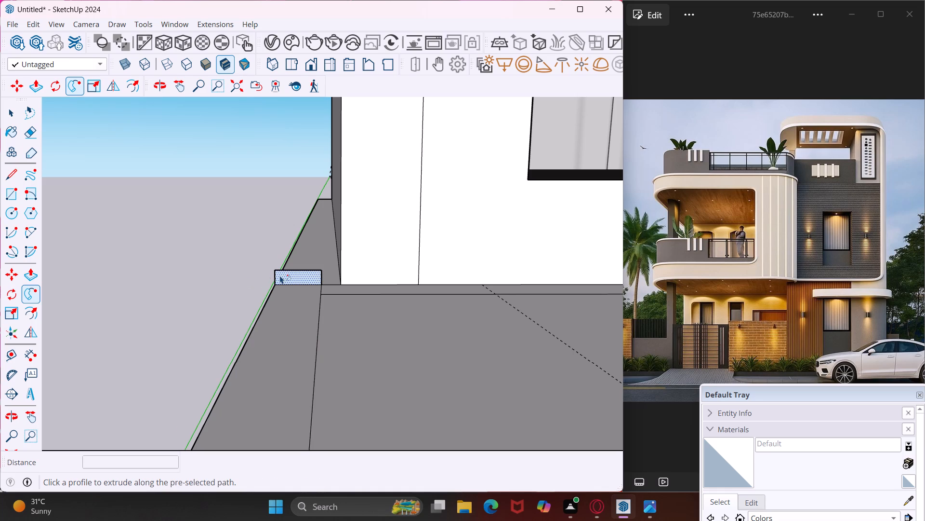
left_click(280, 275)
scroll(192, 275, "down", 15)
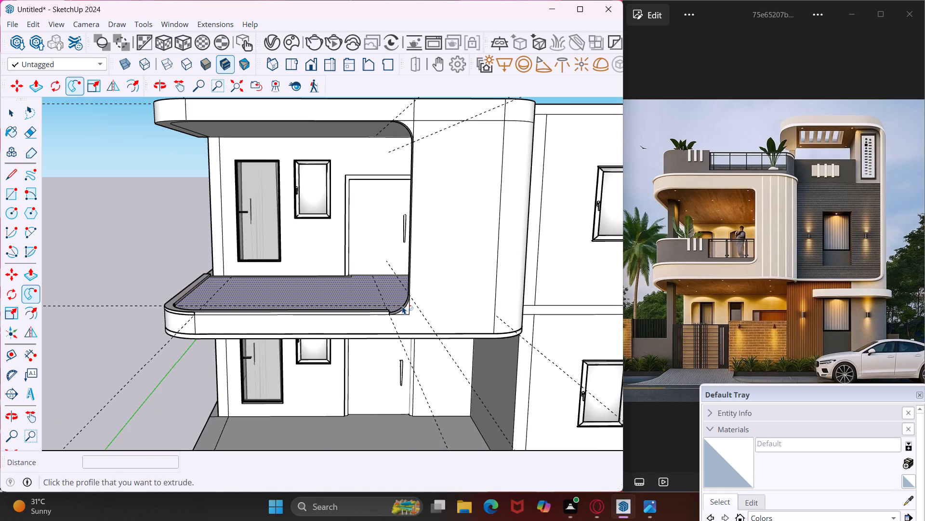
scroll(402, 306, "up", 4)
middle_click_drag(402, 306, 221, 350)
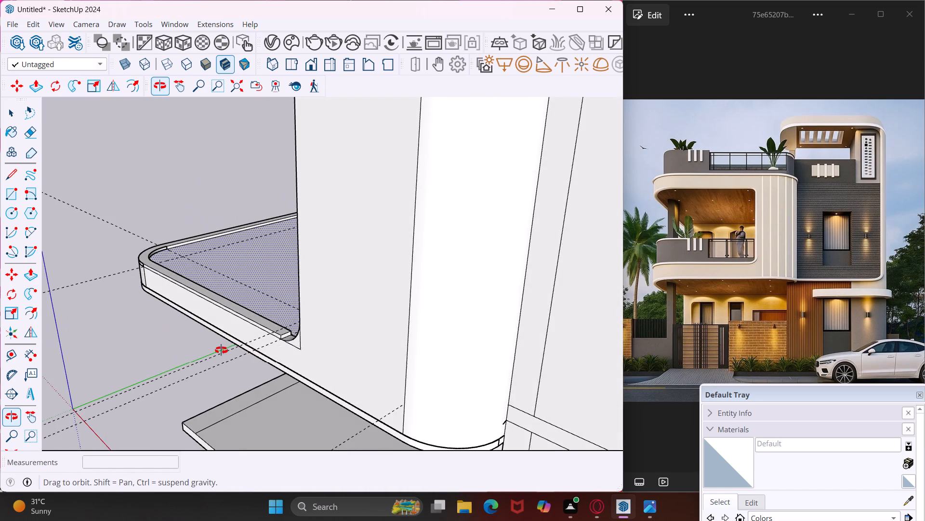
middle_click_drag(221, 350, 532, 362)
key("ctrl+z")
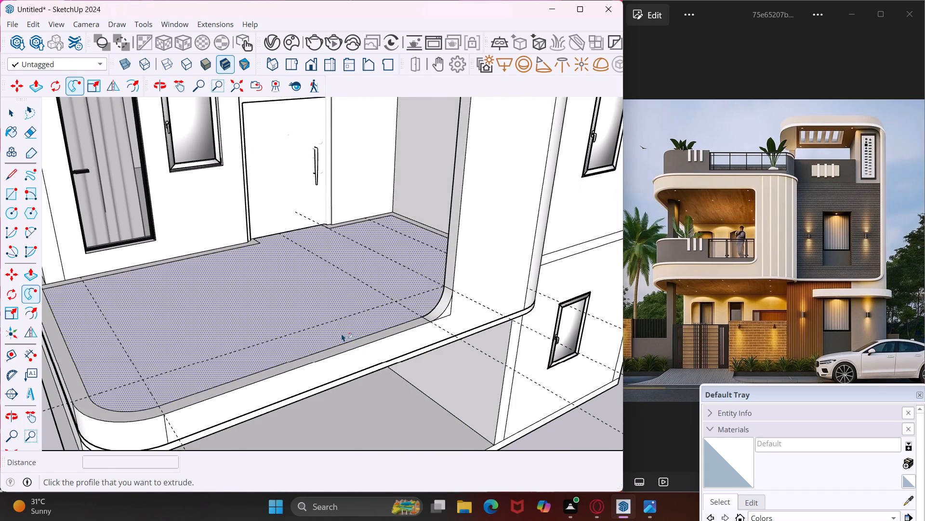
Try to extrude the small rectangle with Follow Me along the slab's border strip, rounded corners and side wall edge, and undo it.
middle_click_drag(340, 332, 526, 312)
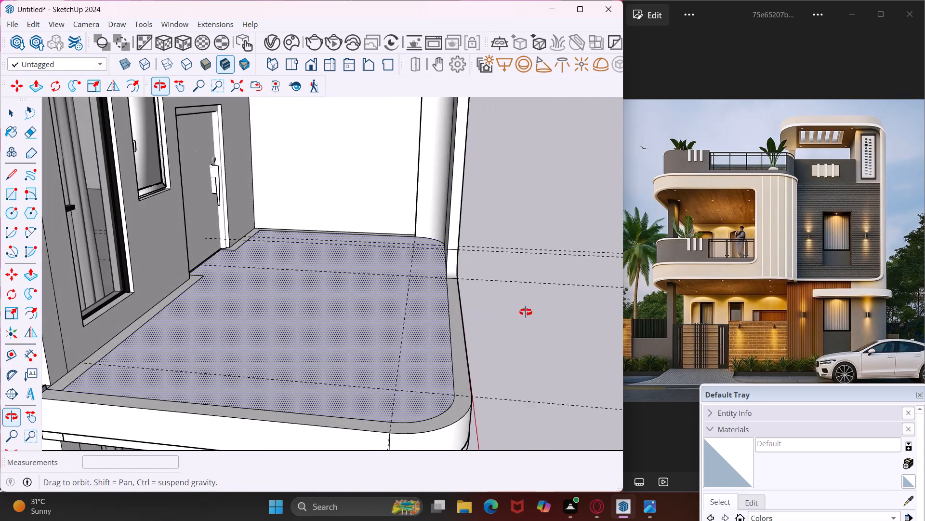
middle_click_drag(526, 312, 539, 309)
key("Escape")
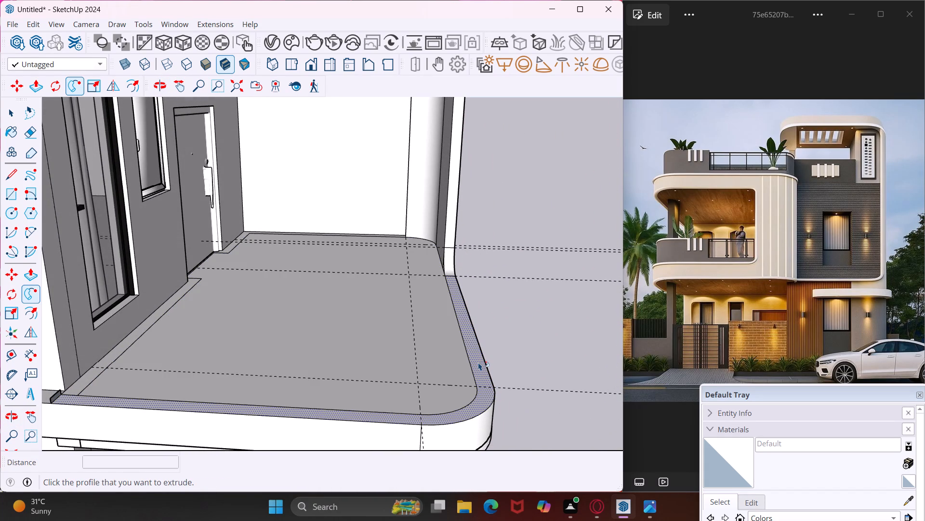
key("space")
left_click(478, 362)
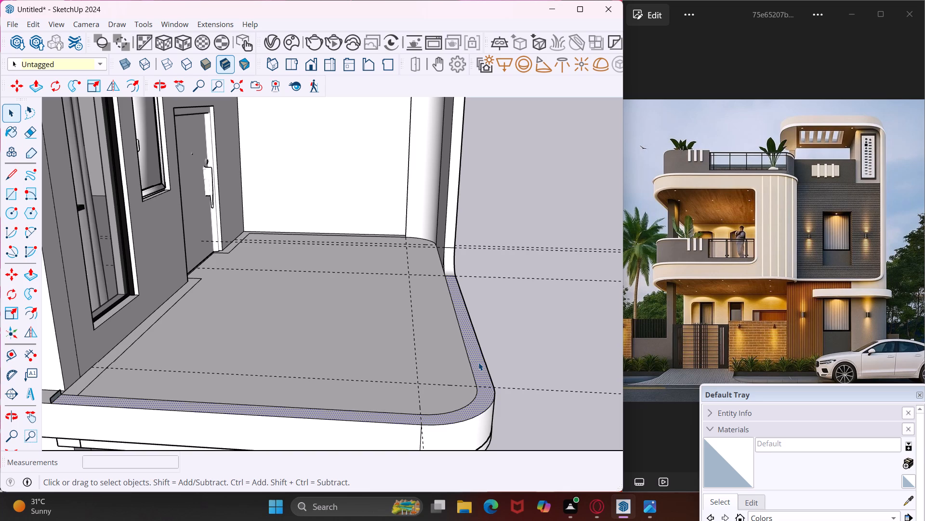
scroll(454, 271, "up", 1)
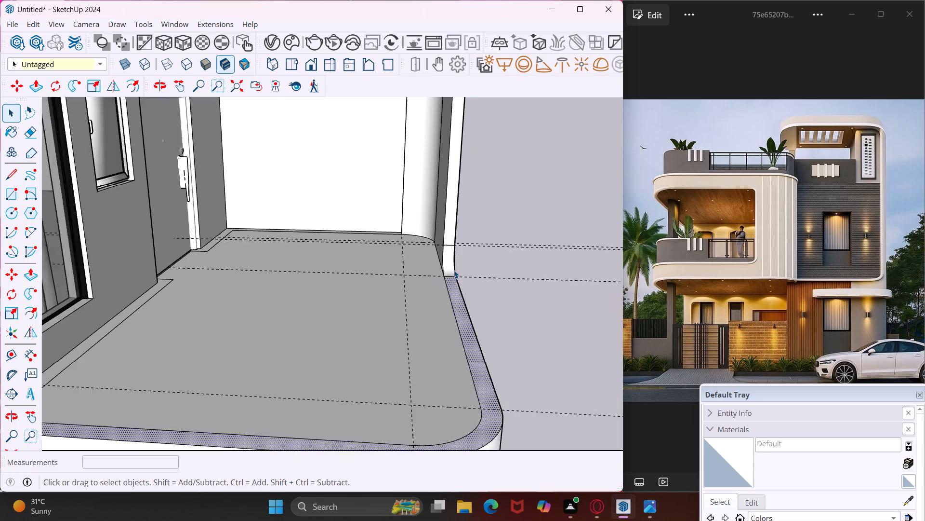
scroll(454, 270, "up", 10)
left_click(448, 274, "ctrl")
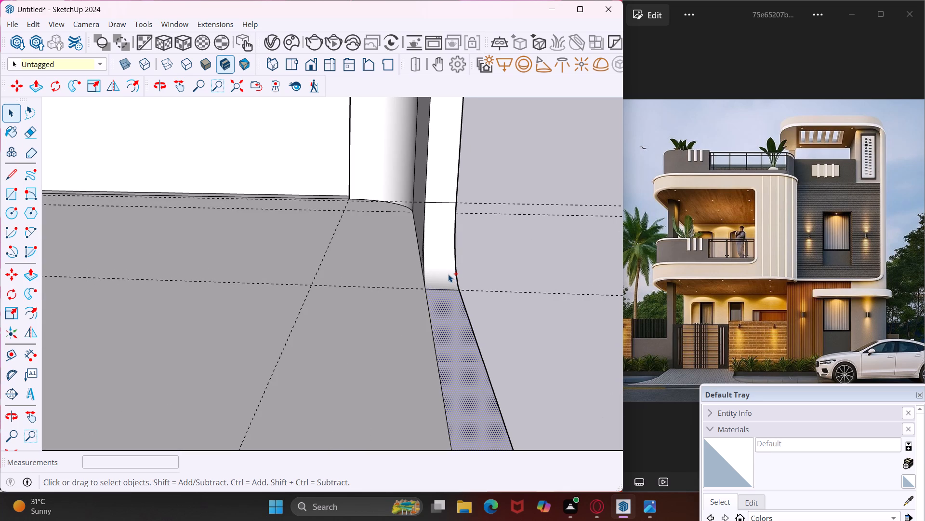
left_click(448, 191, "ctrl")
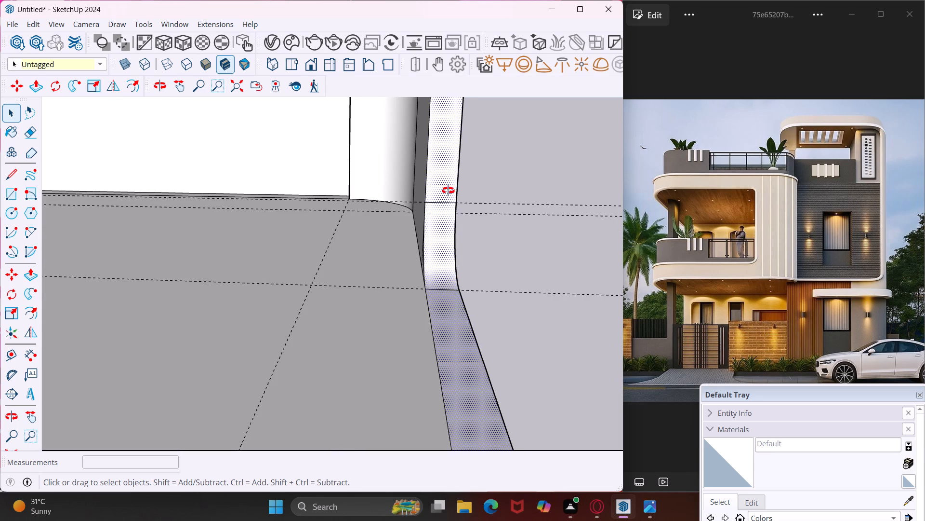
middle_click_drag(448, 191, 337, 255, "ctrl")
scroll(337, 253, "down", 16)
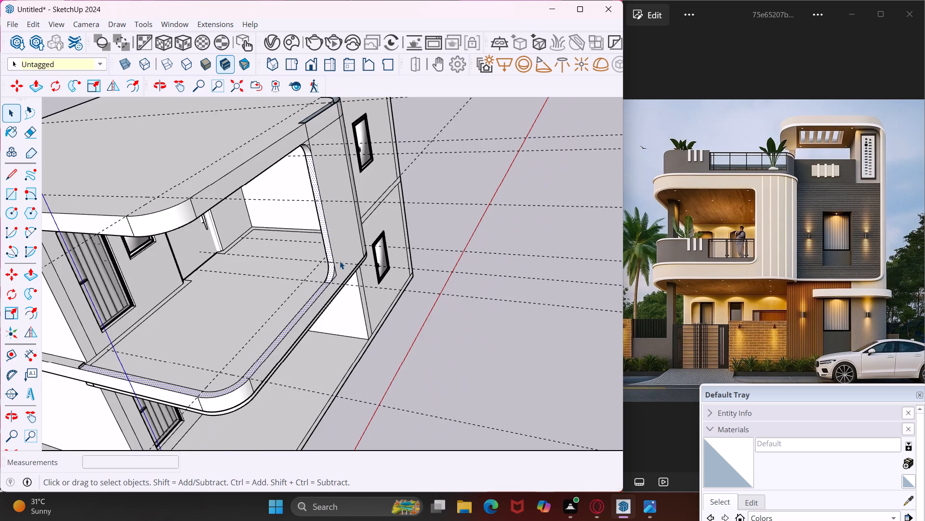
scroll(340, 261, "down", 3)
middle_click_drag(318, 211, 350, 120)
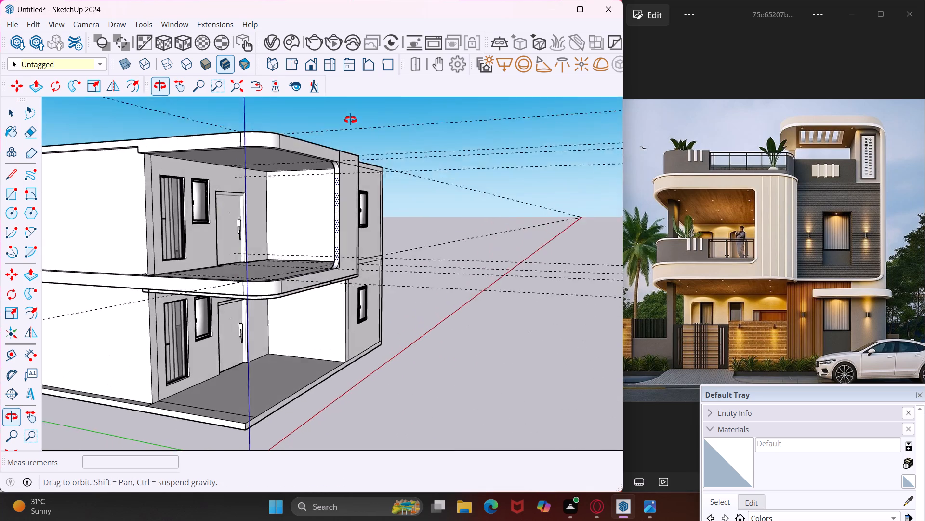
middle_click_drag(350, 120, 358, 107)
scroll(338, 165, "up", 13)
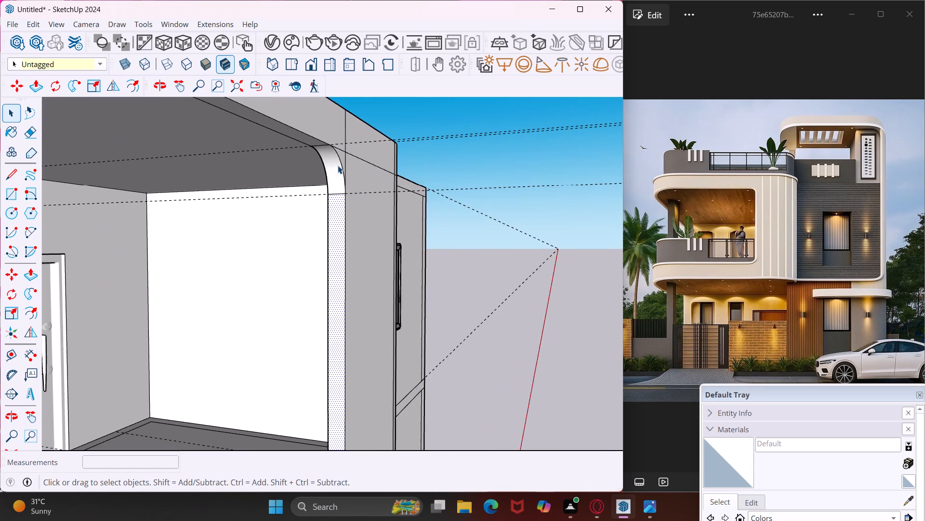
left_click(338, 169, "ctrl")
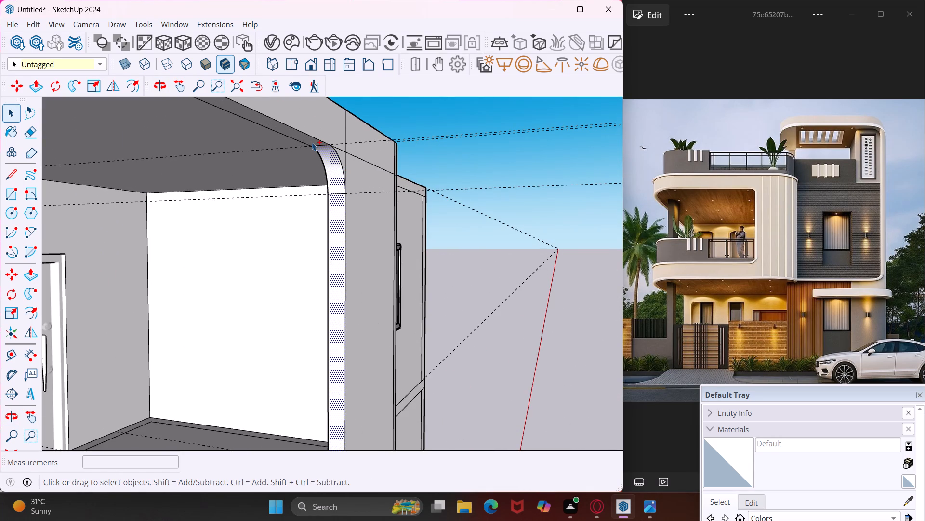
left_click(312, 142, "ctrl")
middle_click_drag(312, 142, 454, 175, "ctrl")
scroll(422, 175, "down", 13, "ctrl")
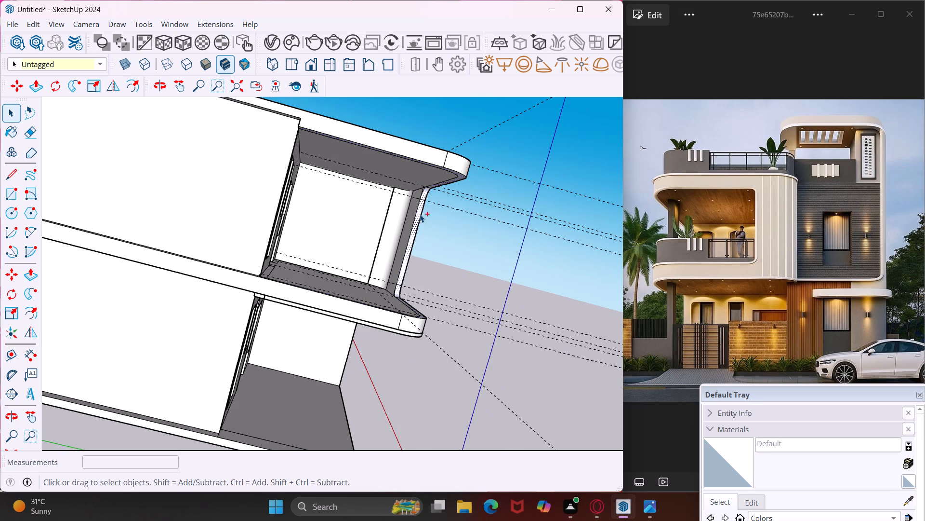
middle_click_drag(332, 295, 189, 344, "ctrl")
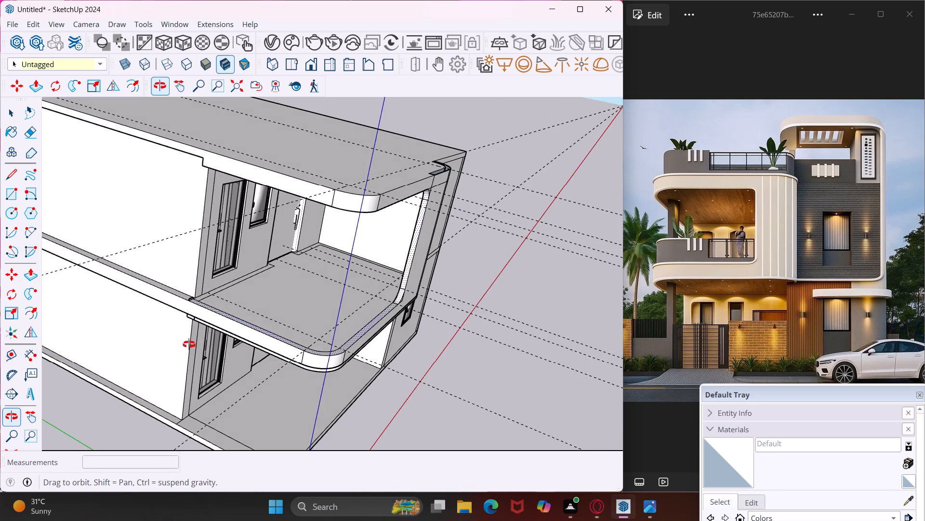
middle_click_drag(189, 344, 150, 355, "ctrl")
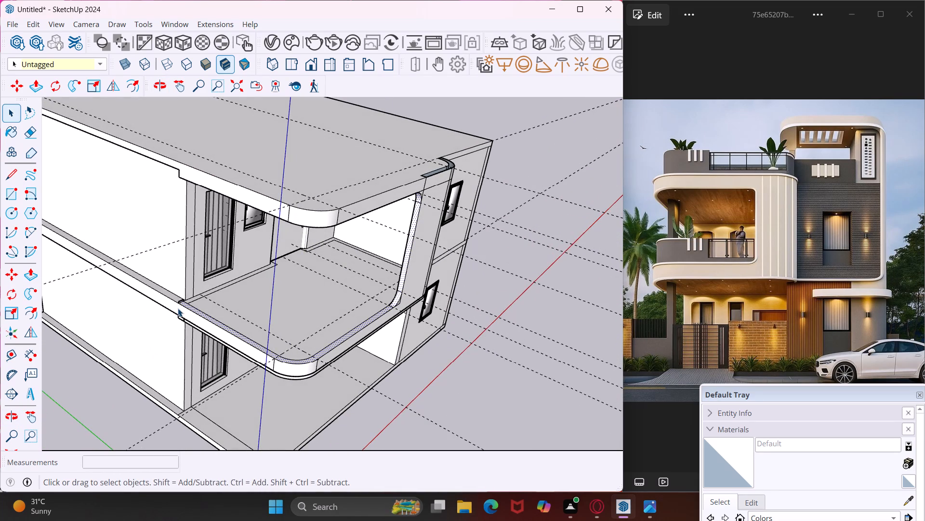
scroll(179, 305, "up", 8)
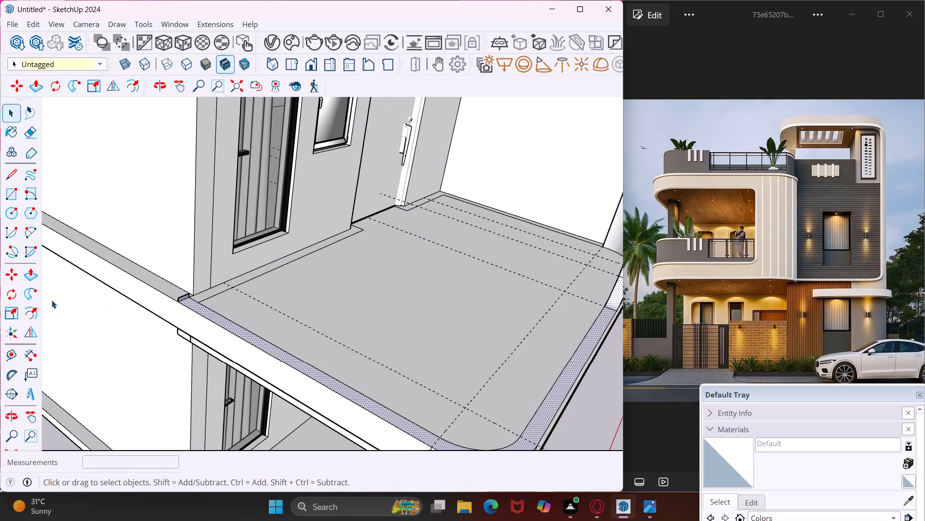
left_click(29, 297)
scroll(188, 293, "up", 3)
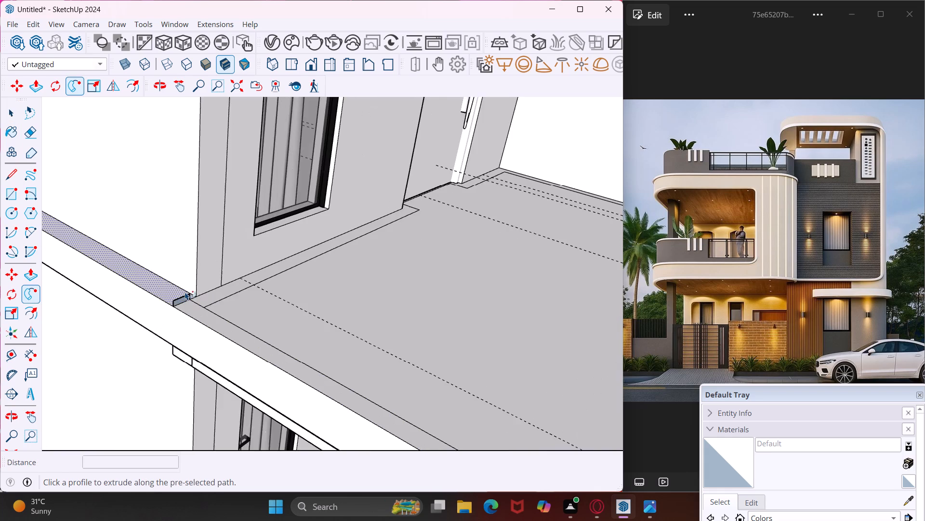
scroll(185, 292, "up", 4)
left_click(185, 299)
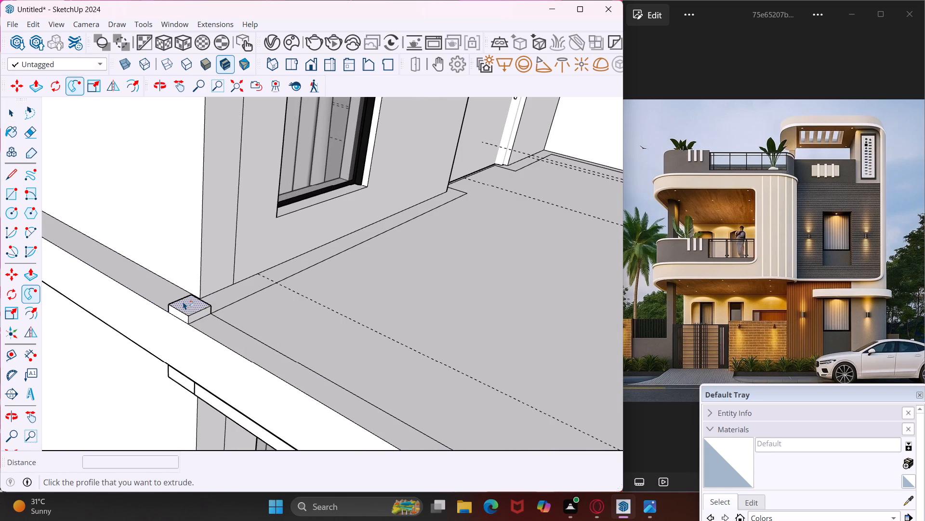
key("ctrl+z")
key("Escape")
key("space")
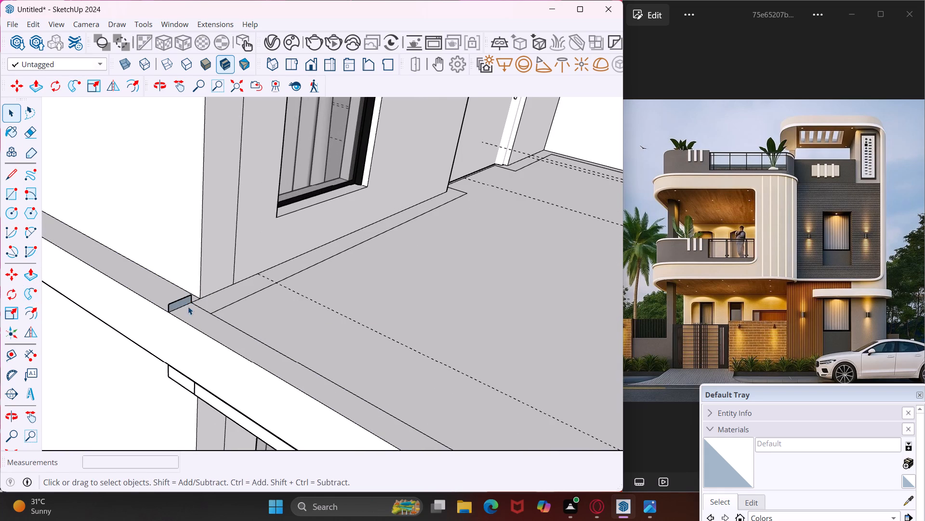
Group the balcony opening's border faces: slab strip, lower rounded corner, side wall edge, upper rounded corner and ceiling strip.
left_click(196, 315)
scroll(189, 312, "down", 13)
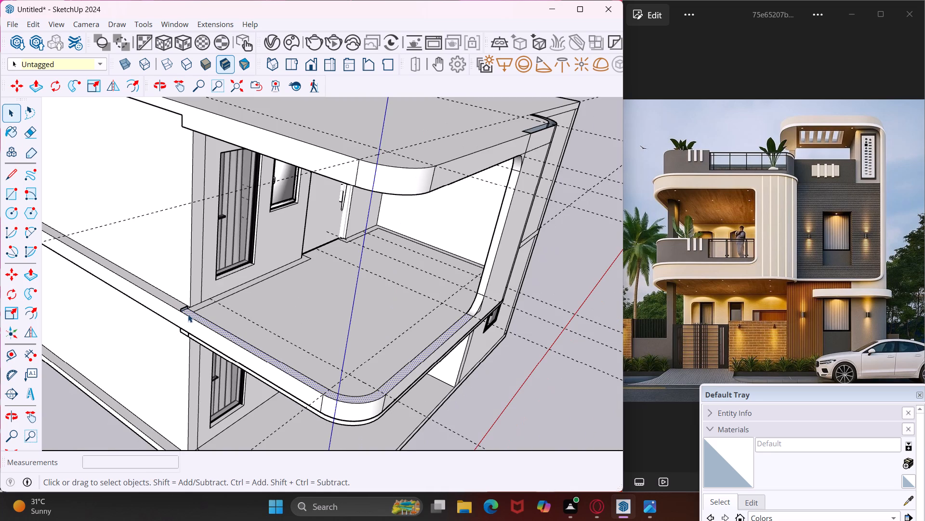
scroll(483, 299, "up", 9)
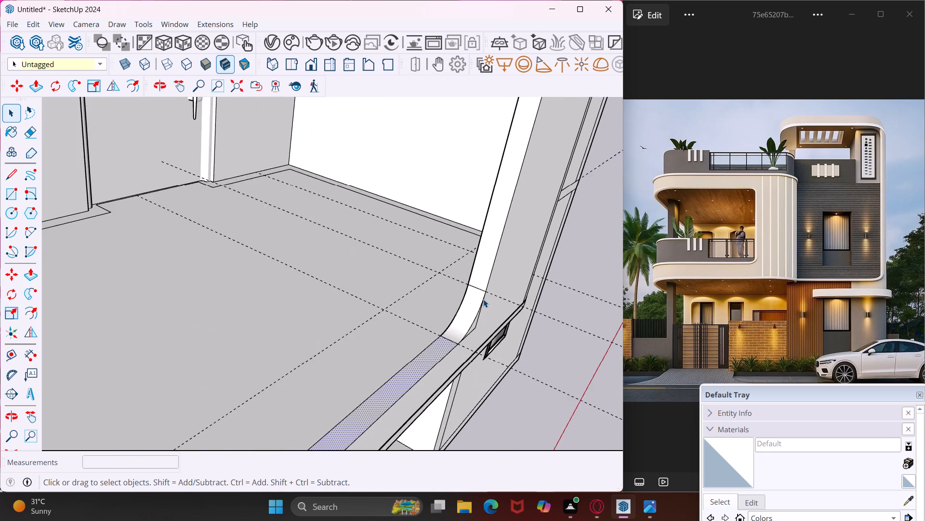
scroll(483, 299, "up", 5)
left_click(453, 344, "ctrl")
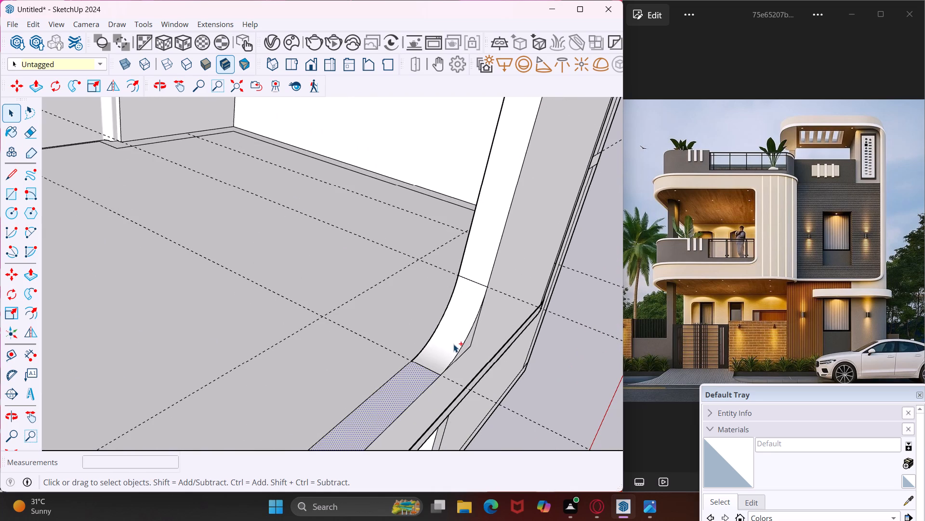
scroll(446, 337, "down", 5, "ctrl")
left_click(463, 289, "ctrl")
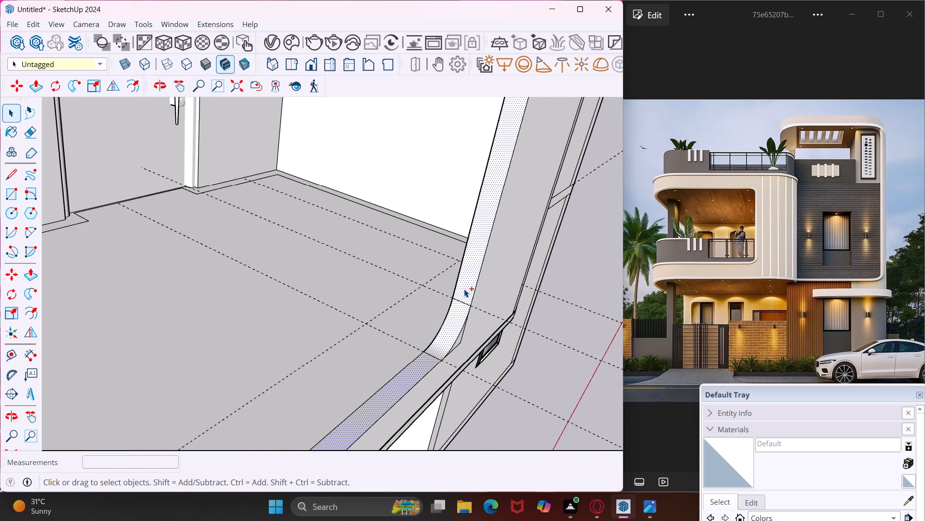
middle_click_drag(464, 289, 422, 300, "ctrl")
scroll(422, 300, "down", 9, "ctrl")
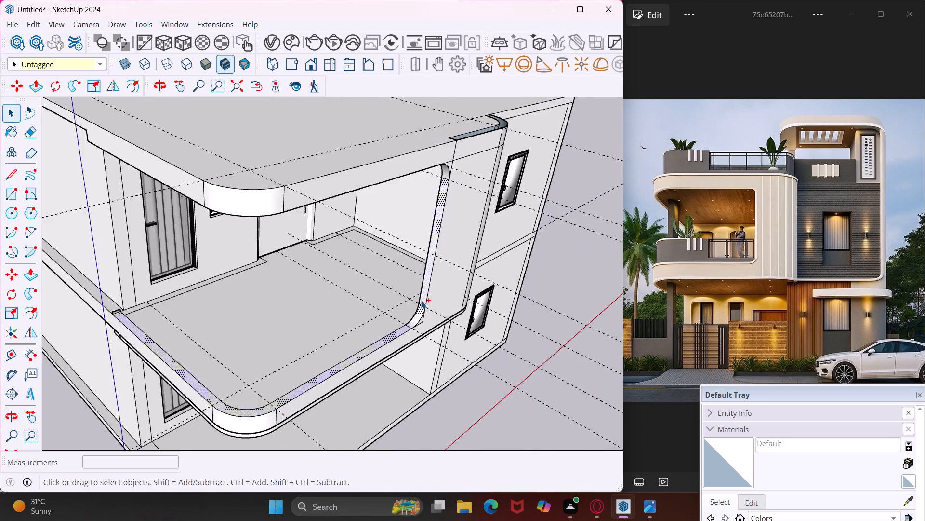
scroll(421, 301, "down", 2, "ctrl")
scroll(436, 187, "up", 12, "ctrl")
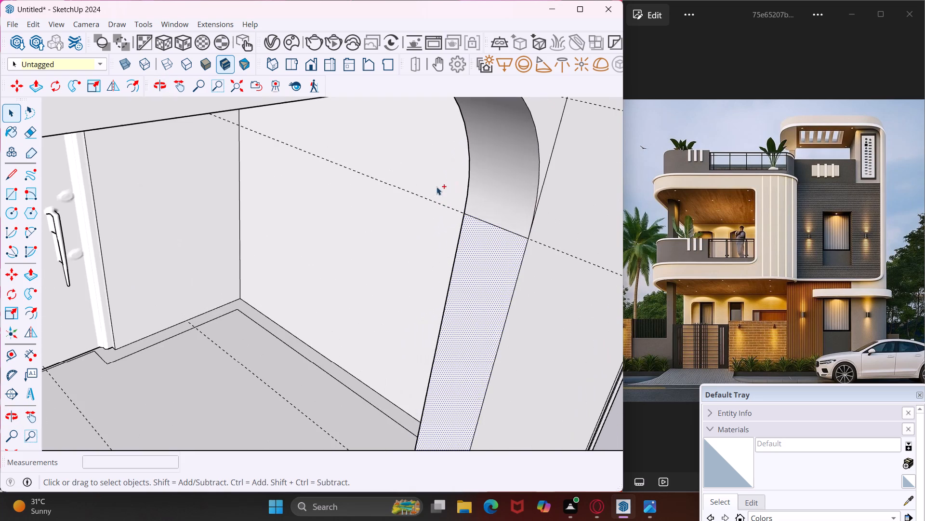
left_click(500, 181, "ctrl")
scroll(501, 181, "down", 5, "ctrl")
middle_click_drag(501, 181, 511, 173, "ctrl")
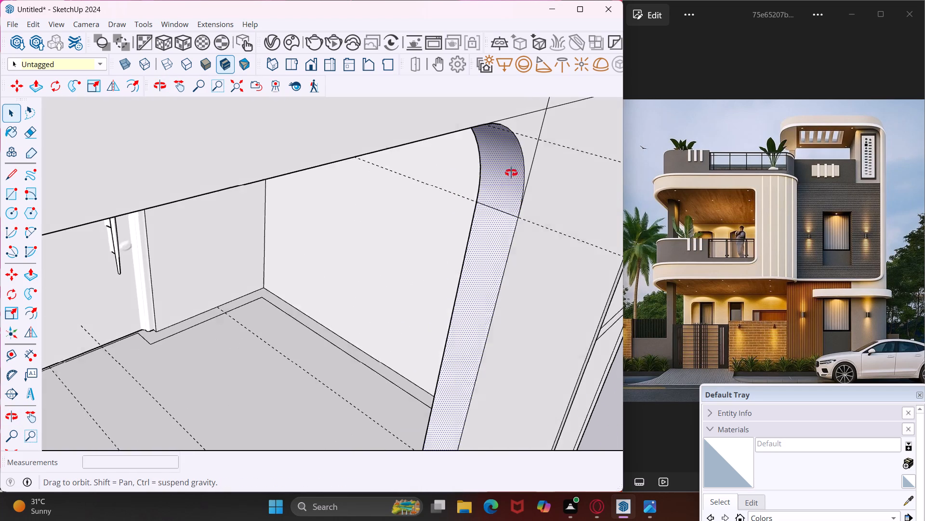
middle_click_drag(511, 173, 598, 136, "ctrl")
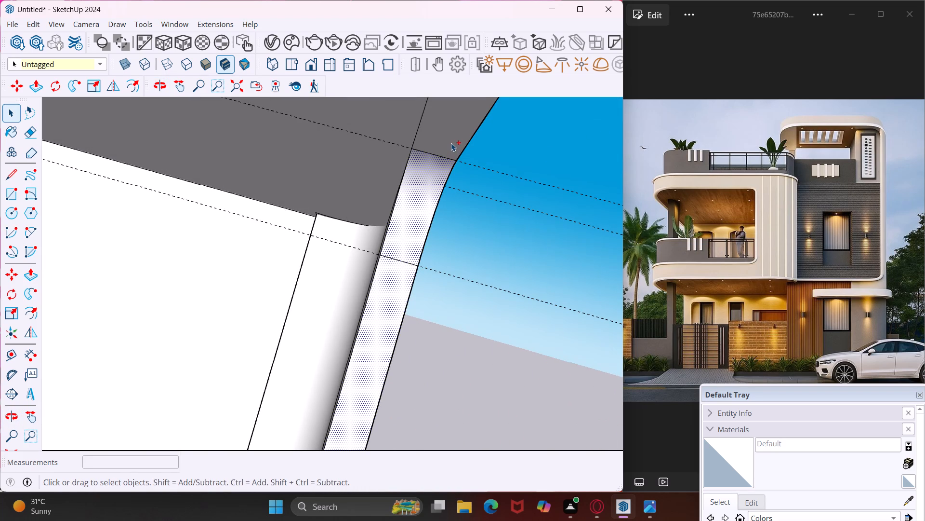
left_click(451, 141, "ctrl")
right_click(451, 141)
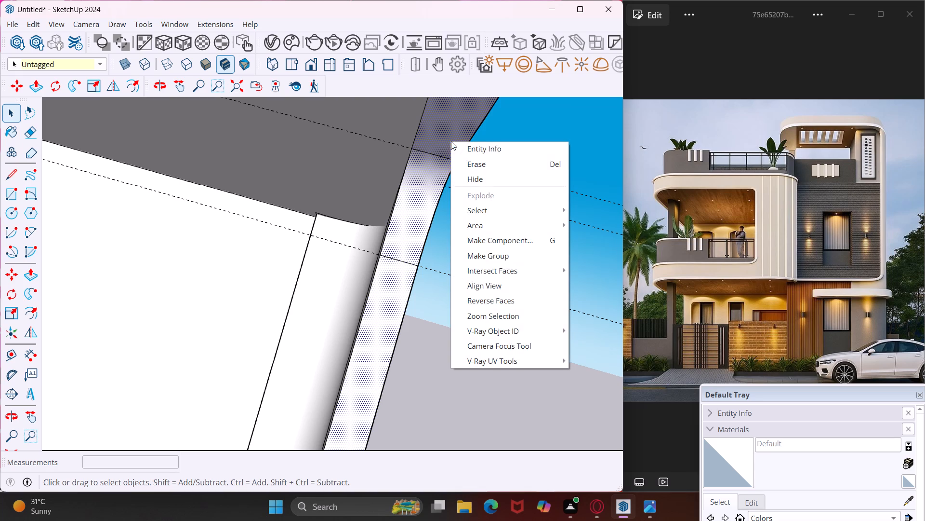
left_click(470, 251)
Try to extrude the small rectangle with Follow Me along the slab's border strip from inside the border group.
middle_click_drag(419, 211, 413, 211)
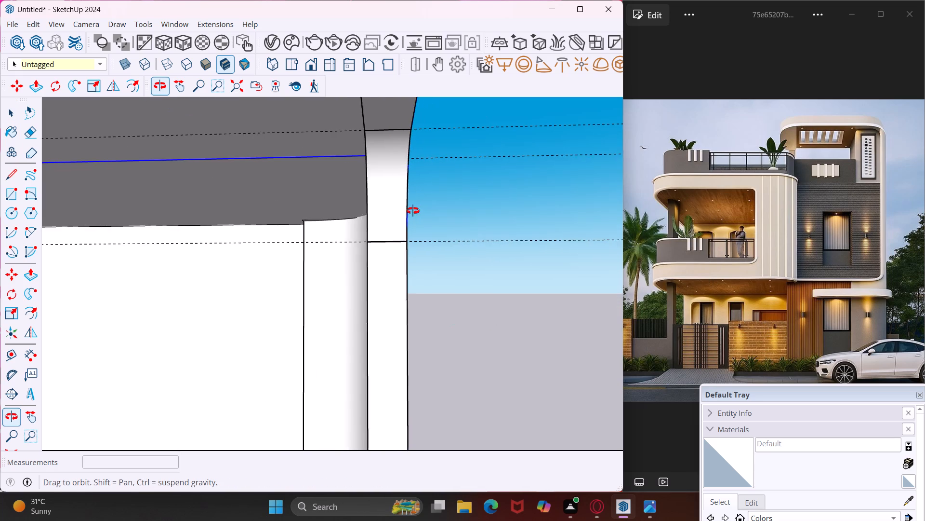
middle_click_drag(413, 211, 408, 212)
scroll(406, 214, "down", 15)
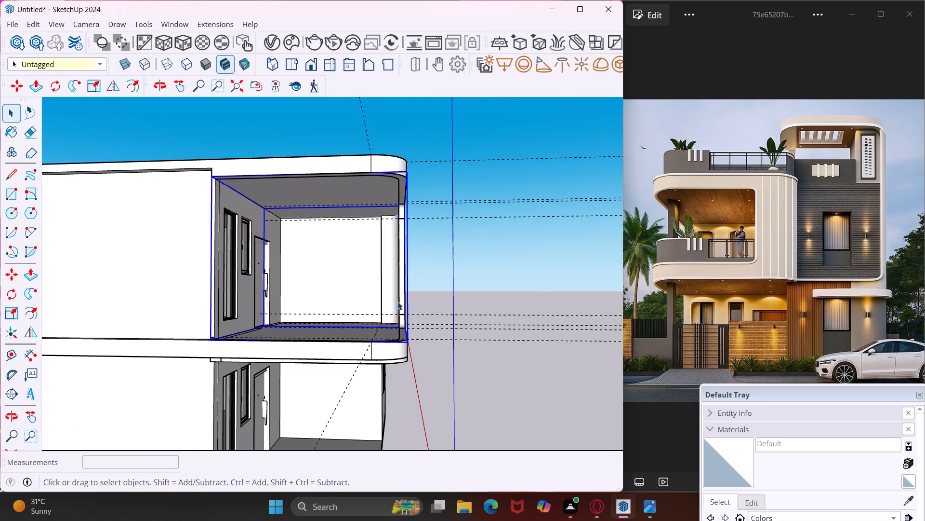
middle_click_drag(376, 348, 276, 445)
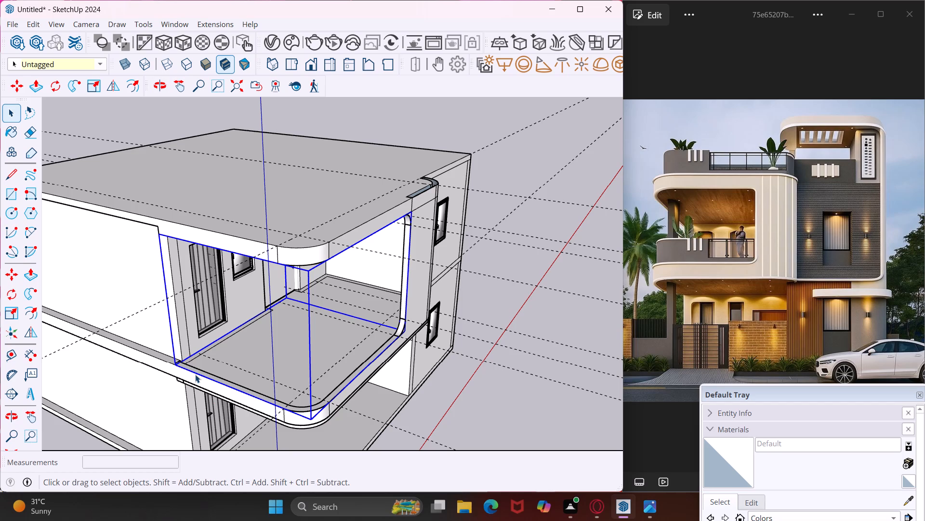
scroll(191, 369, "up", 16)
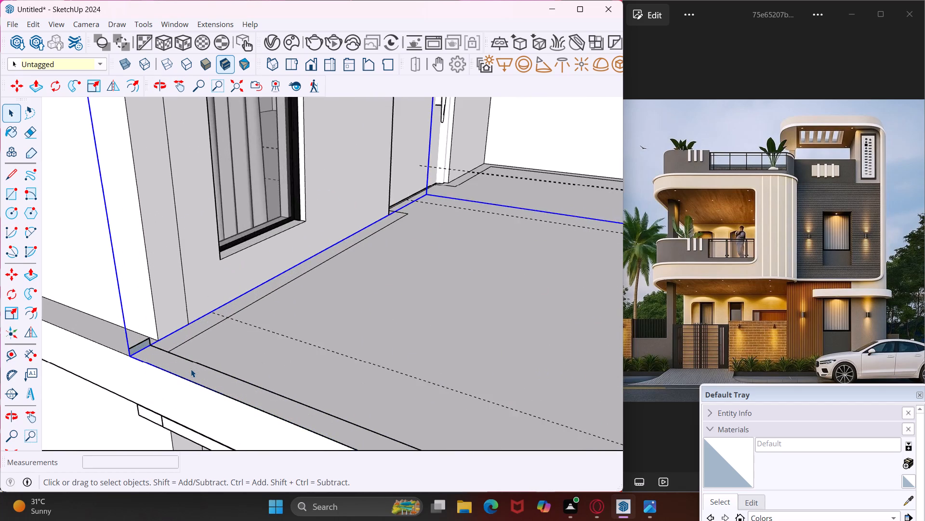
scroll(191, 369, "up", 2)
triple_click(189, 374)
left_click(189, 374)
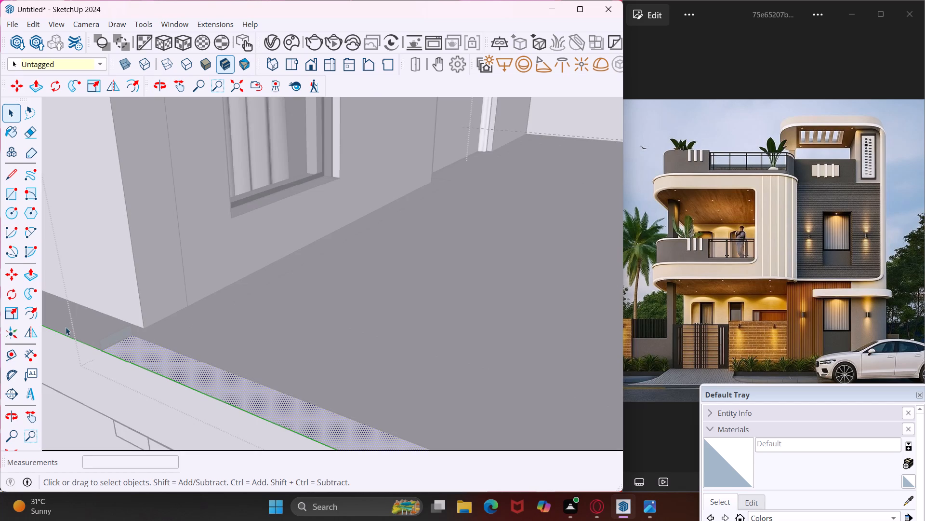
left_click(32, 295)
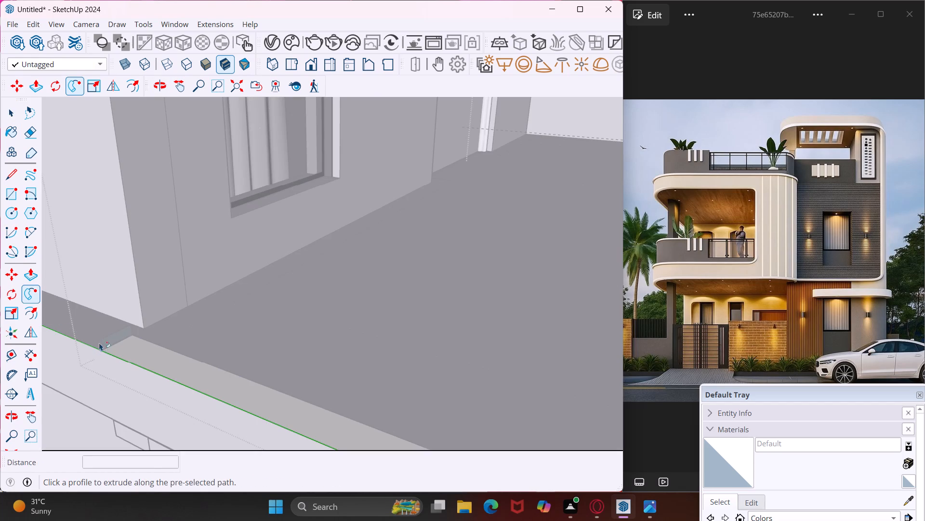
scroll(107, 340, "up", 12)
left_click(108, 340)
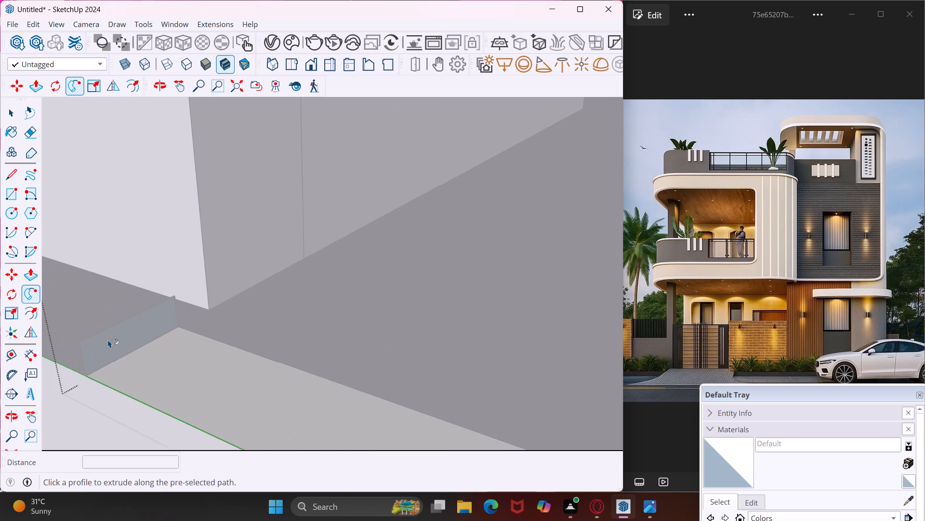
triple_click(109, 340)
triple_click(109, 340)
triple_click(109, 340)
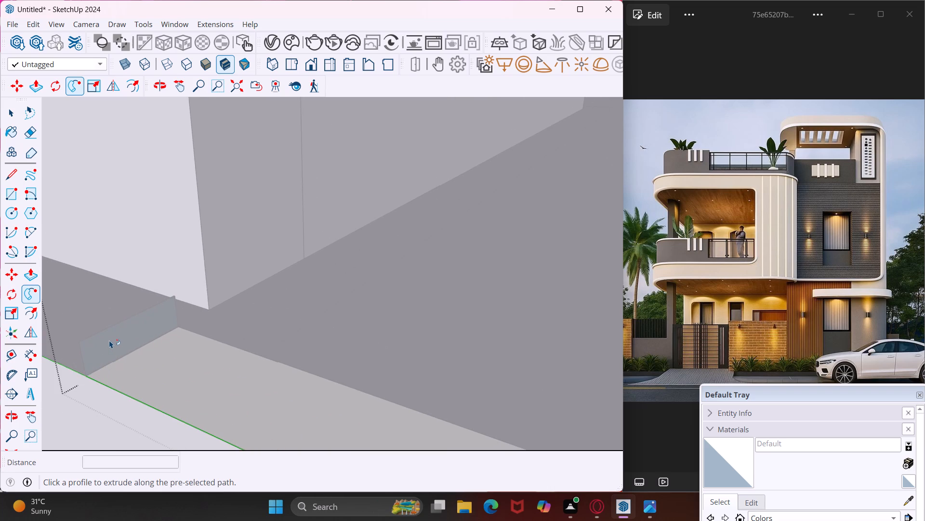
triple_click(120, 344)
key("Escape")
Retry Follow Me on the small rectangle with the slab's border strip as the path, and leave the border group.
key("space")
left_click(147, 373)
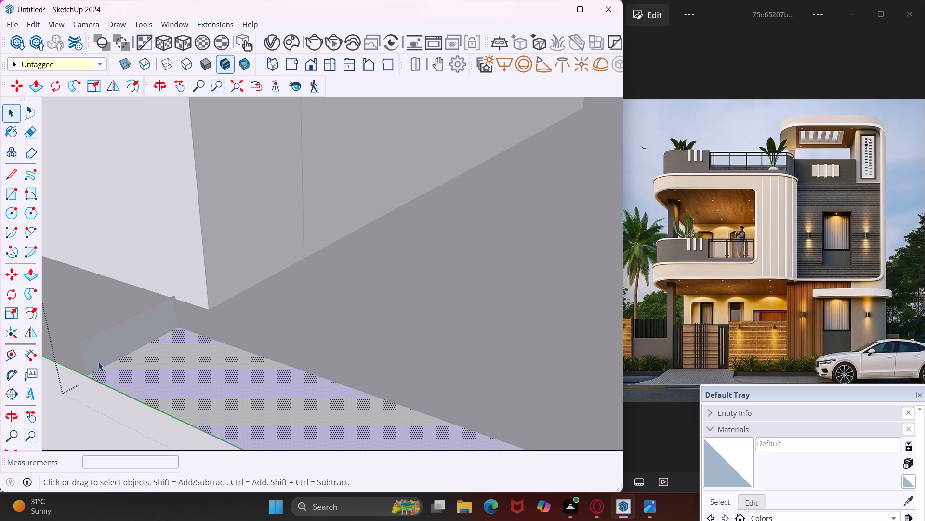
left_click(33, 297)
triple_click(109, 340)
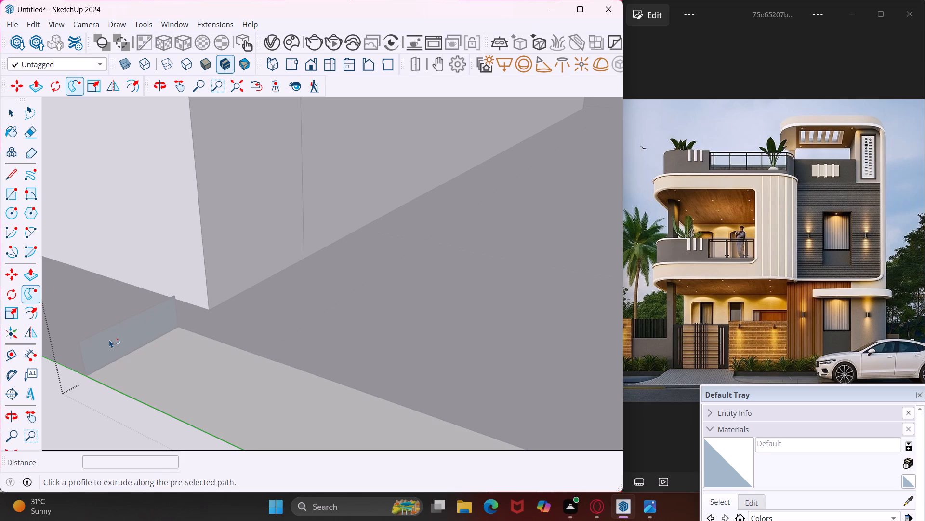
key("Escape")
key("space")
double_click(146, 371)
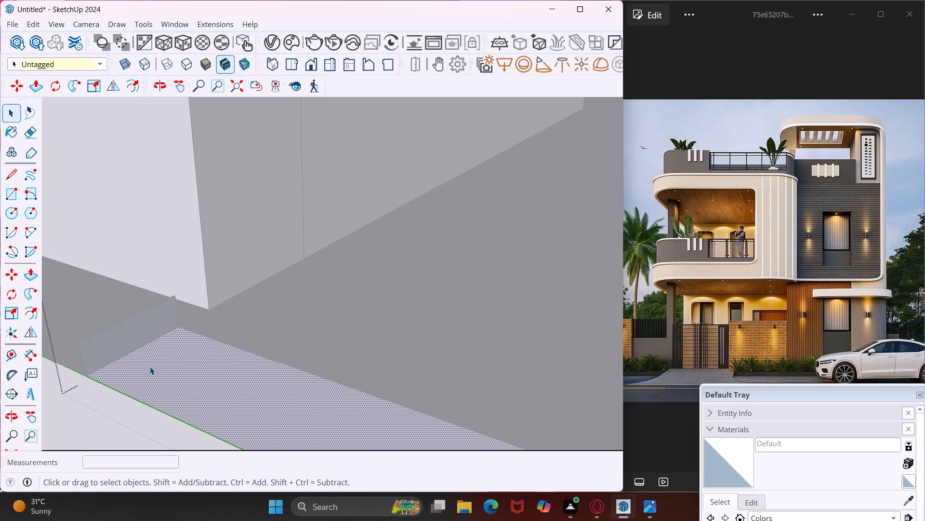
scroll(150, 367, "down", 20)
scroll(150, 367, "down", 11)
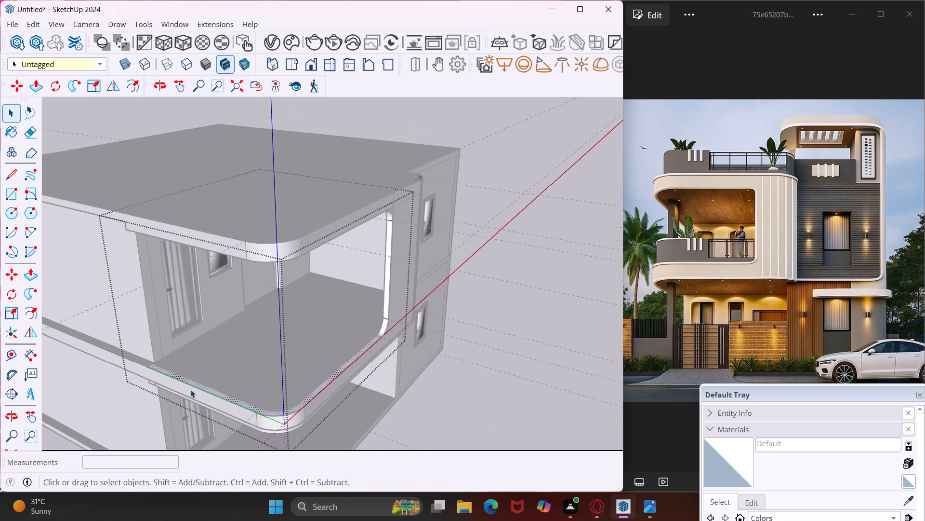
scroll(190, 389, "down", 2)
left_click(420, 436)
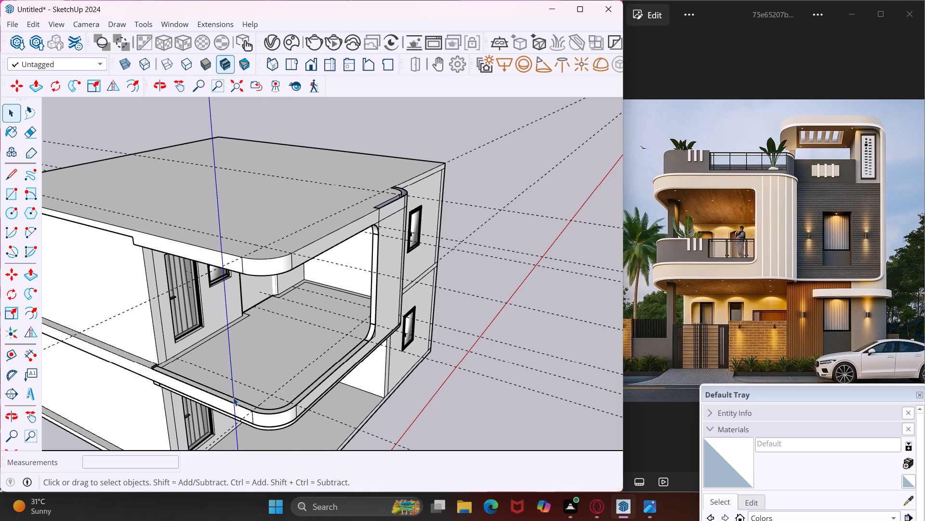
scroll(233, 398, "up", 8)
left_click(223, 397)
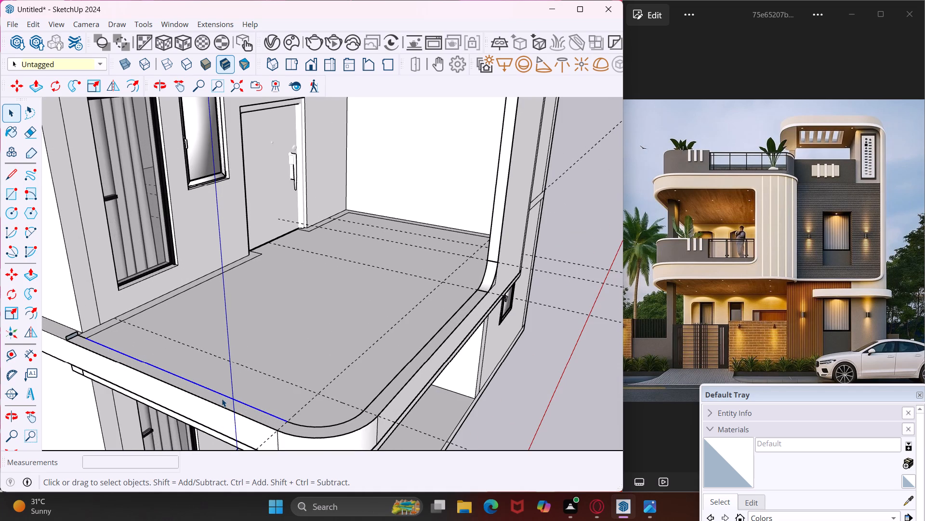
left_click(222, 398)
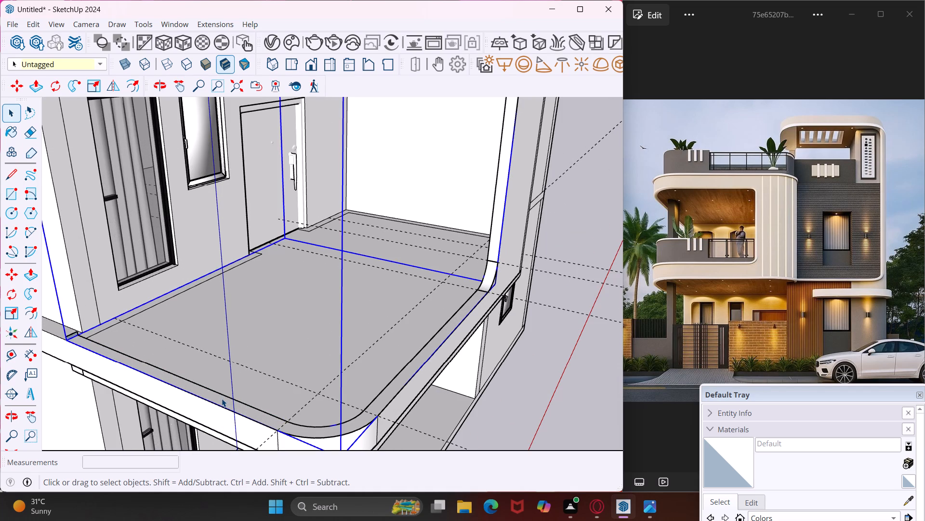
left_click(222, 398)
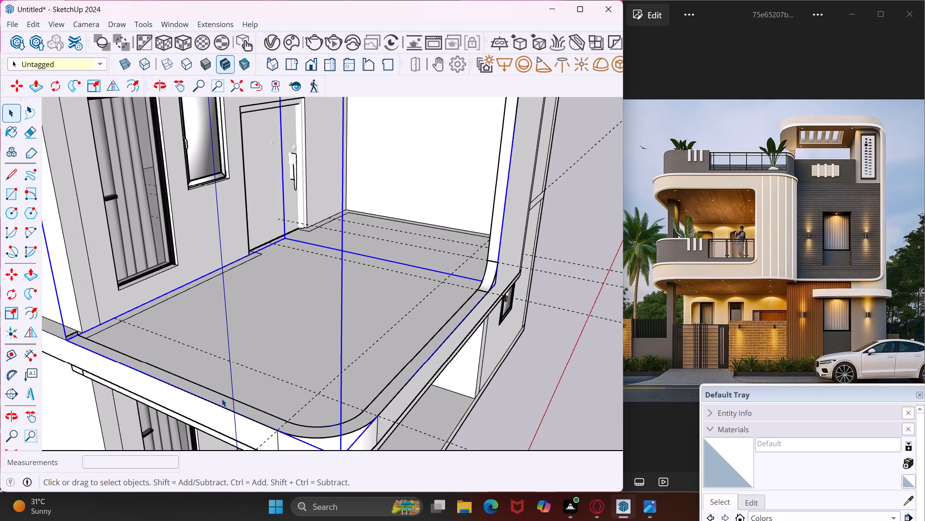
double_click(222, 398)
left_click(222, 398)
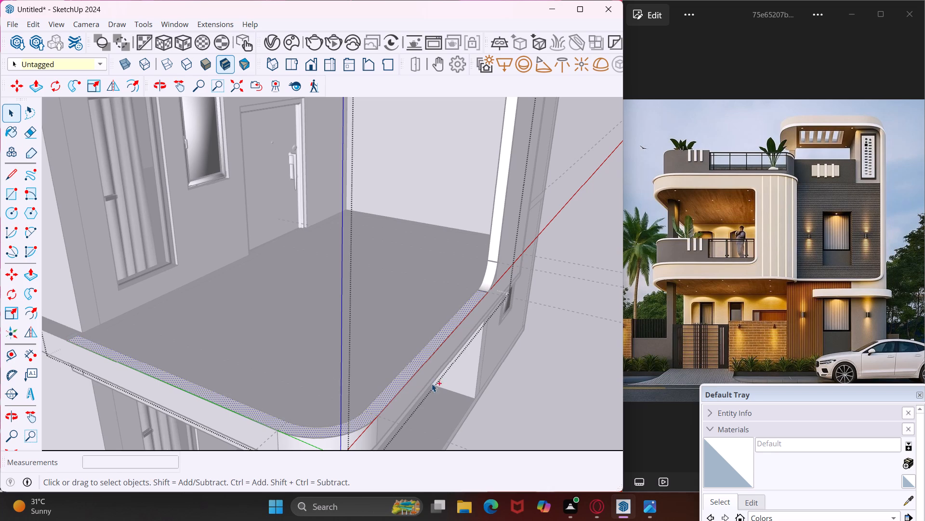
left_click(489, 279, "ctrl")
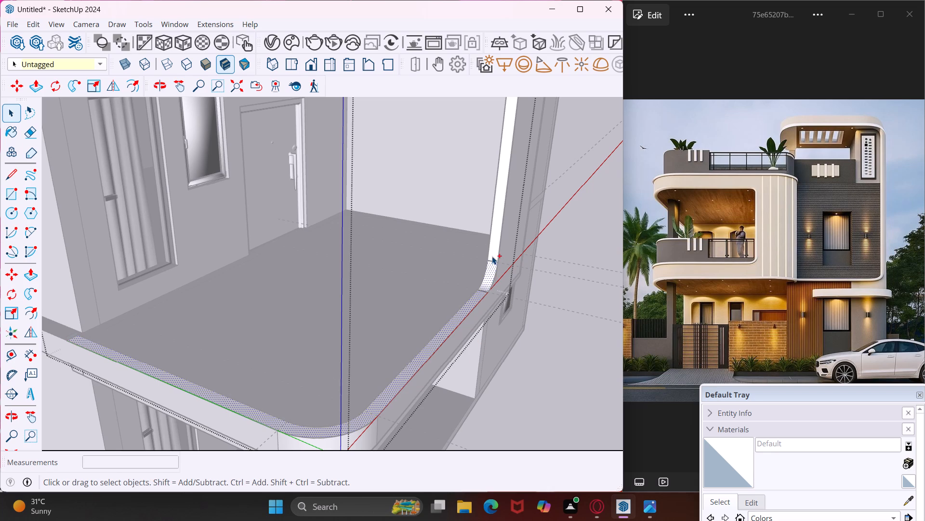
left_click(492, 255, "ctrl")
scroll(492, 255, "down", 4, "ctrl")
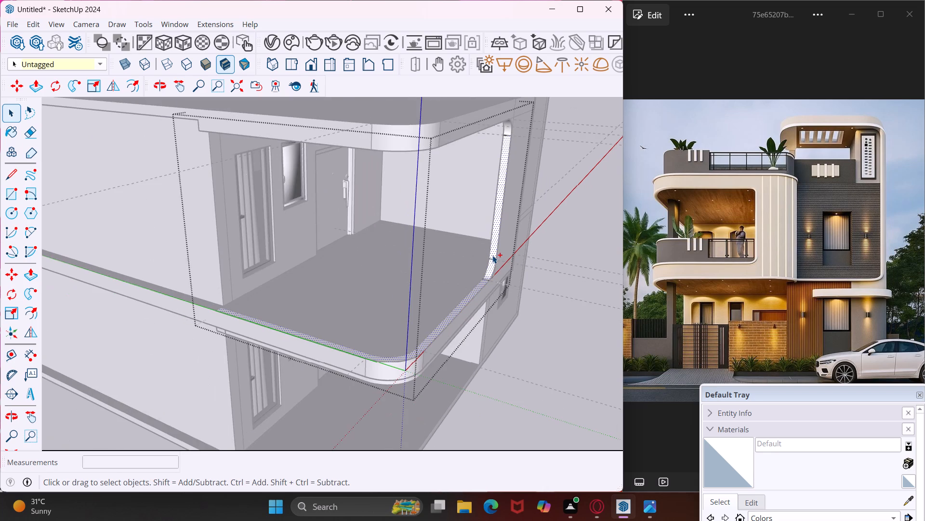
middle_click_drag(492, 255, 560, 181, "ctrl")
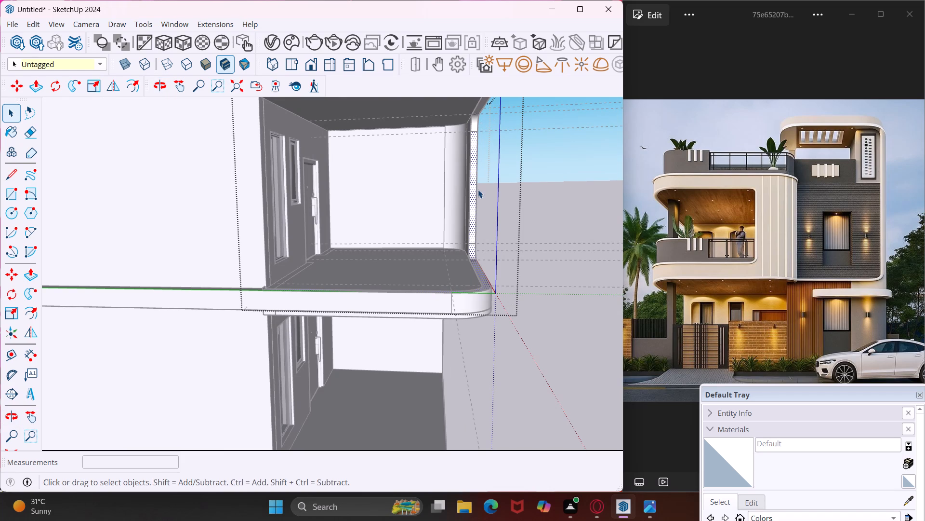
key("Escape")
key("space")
Explode the group of border faces around the balcony opening.
middle_click_drag(477, 255, 436, 317)
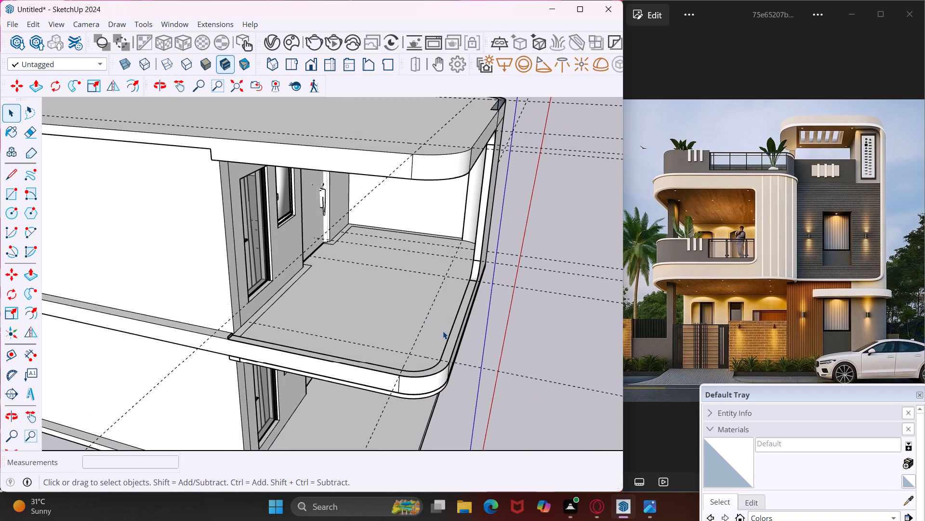
left_click(449, 342)
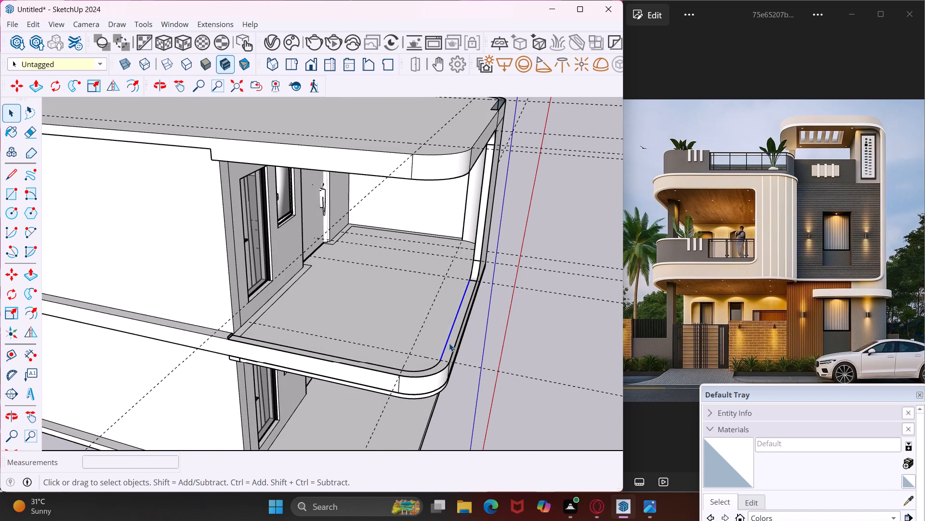
scroll(449, 343, "up", 7)
left_click(450, 358)
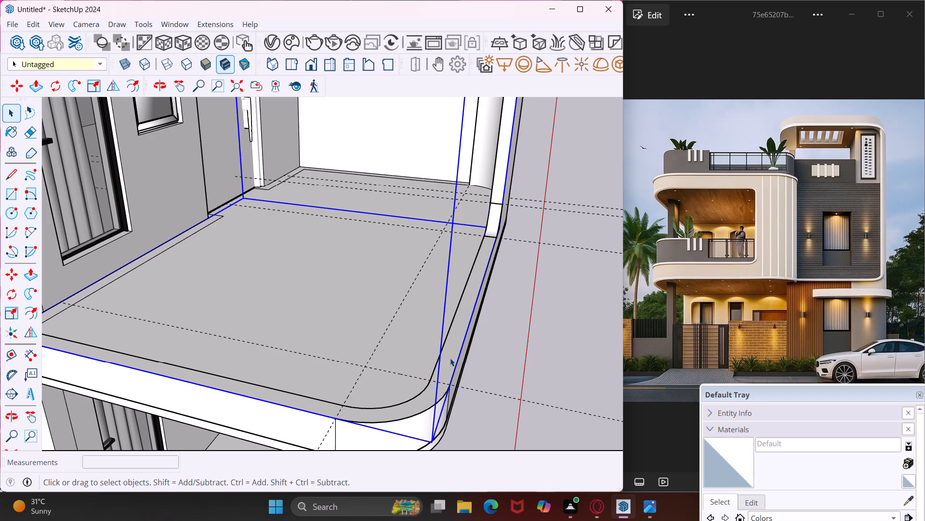
right_click(450, 358)
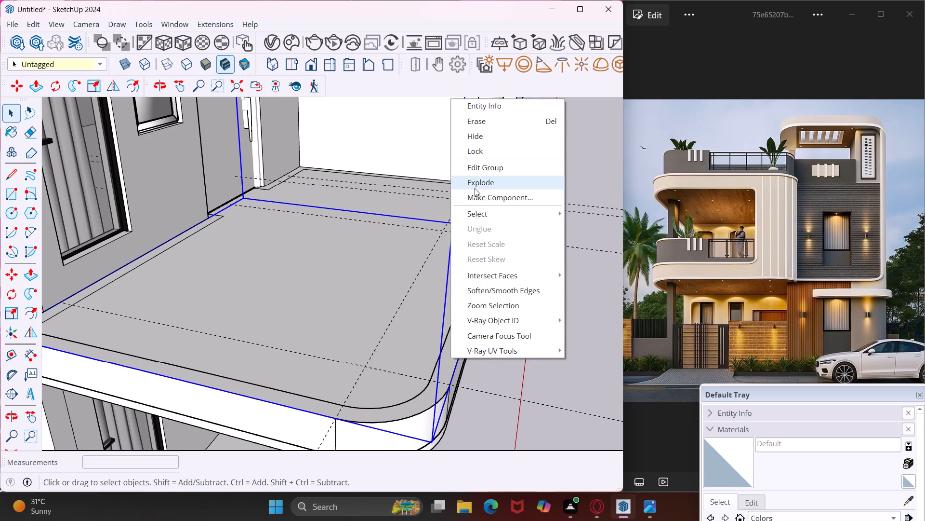
left_click(475, 188)
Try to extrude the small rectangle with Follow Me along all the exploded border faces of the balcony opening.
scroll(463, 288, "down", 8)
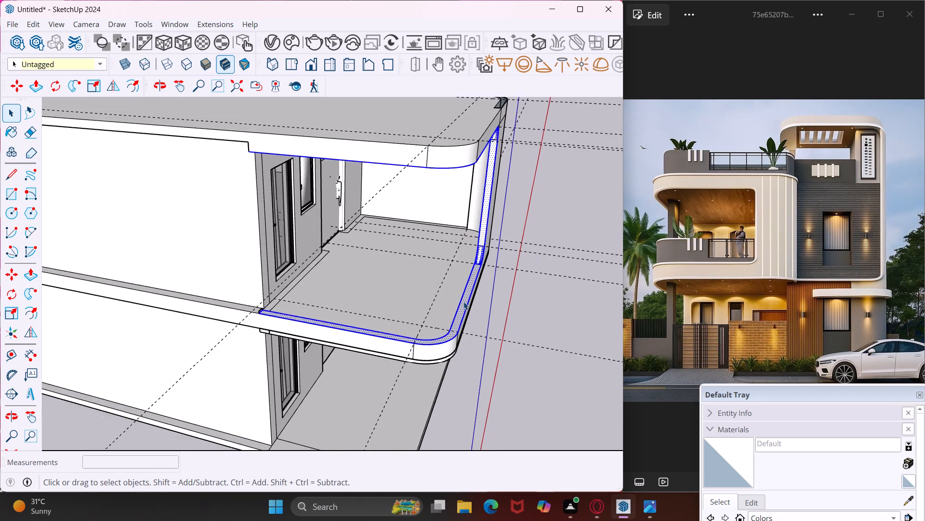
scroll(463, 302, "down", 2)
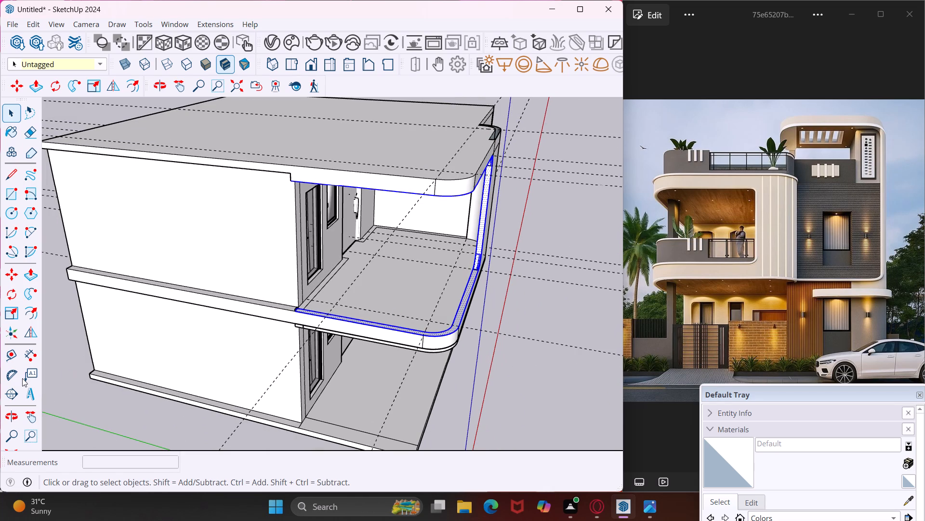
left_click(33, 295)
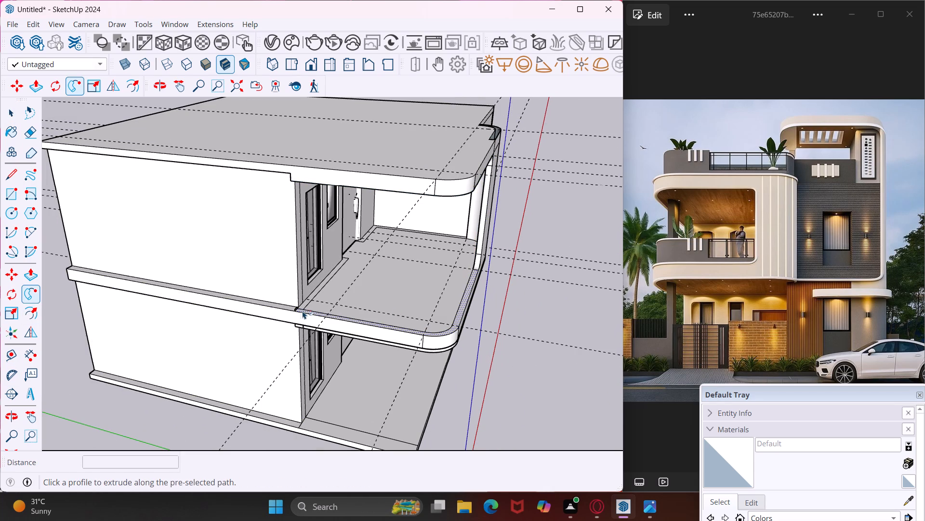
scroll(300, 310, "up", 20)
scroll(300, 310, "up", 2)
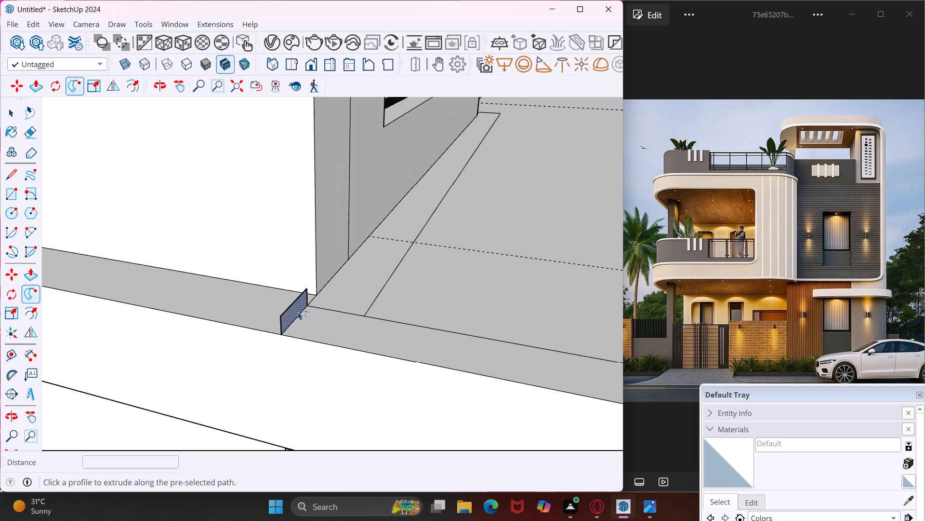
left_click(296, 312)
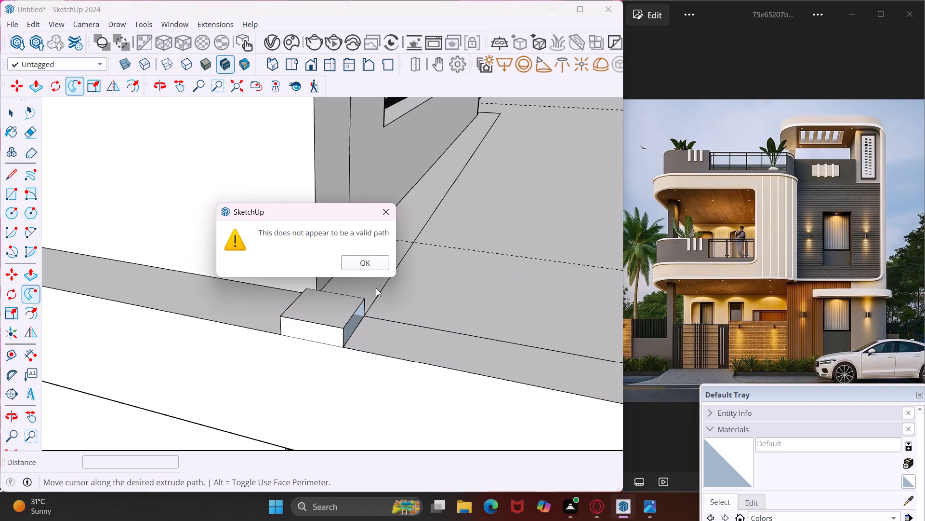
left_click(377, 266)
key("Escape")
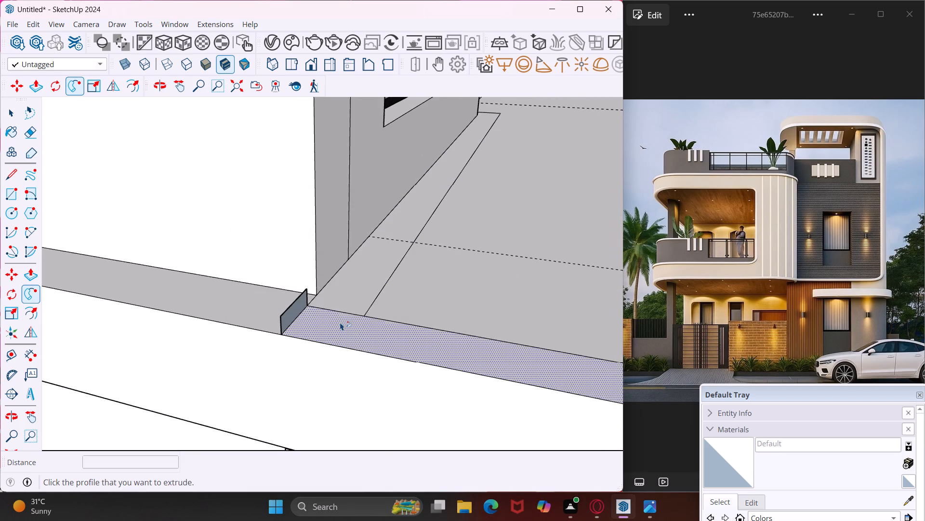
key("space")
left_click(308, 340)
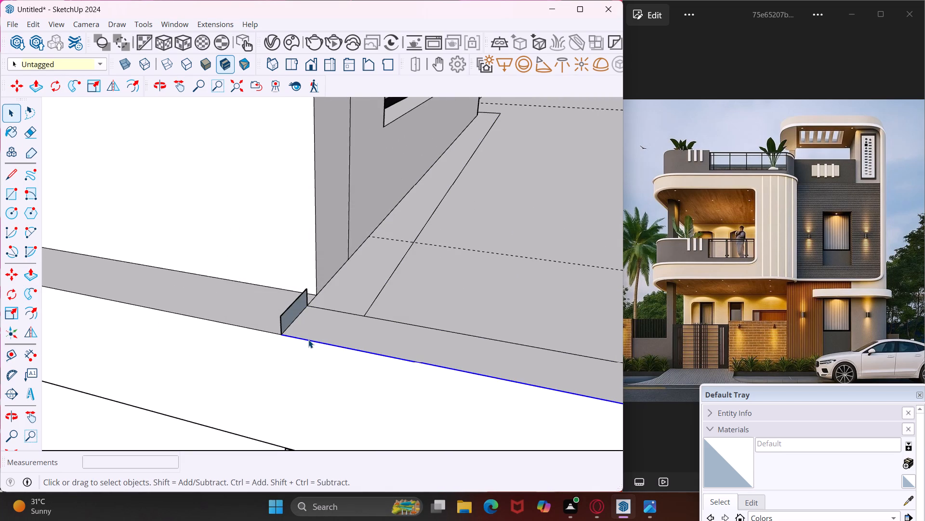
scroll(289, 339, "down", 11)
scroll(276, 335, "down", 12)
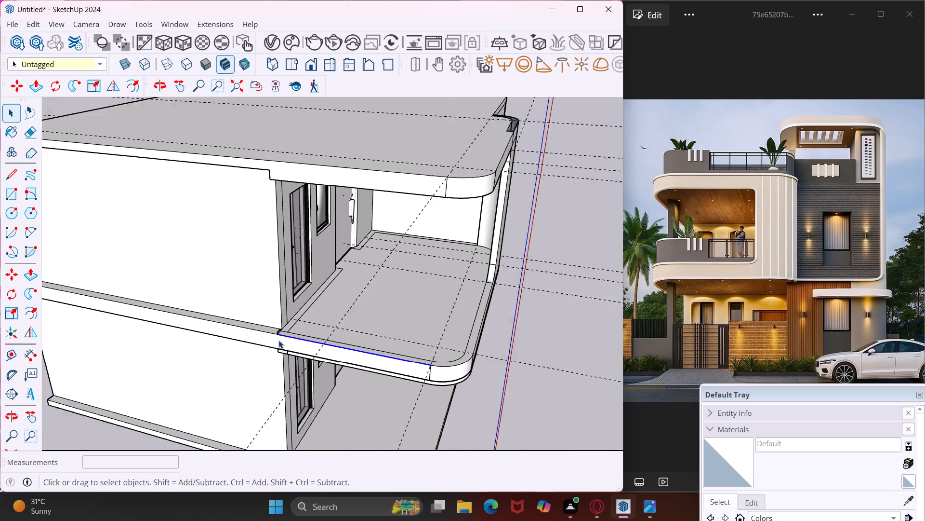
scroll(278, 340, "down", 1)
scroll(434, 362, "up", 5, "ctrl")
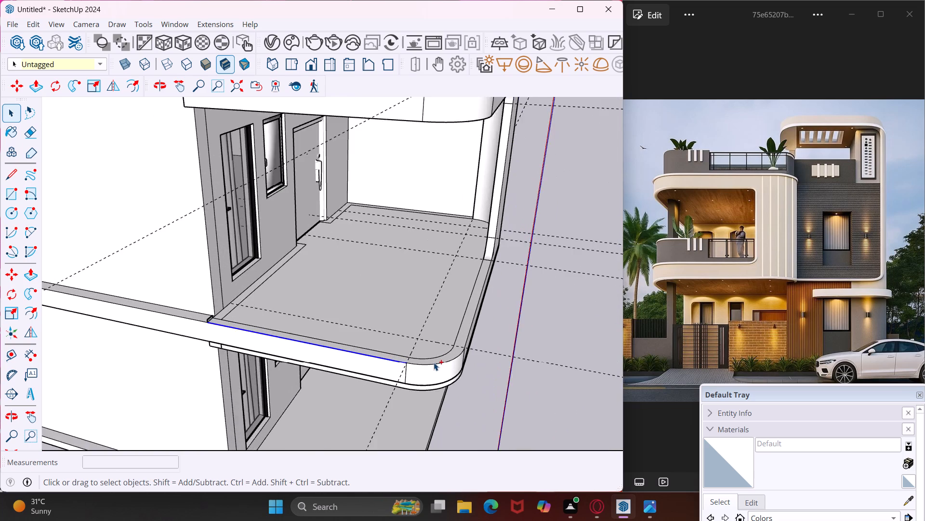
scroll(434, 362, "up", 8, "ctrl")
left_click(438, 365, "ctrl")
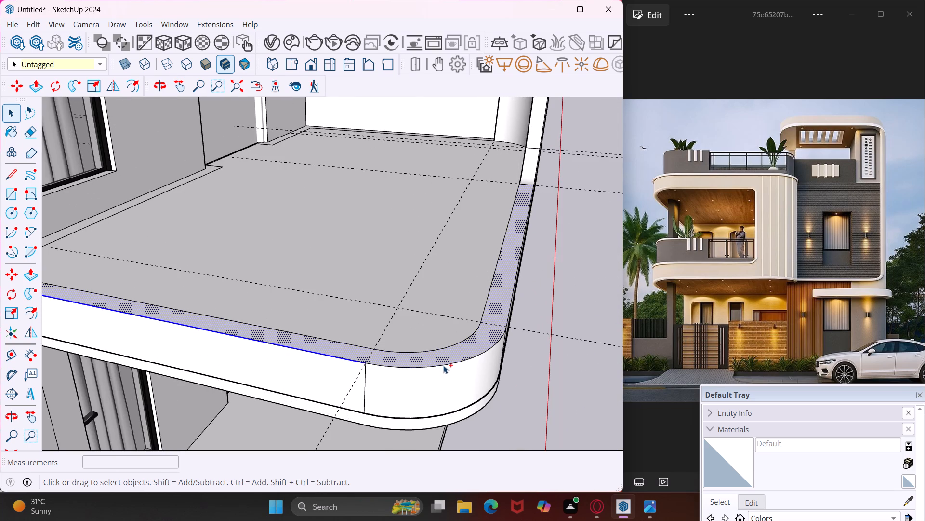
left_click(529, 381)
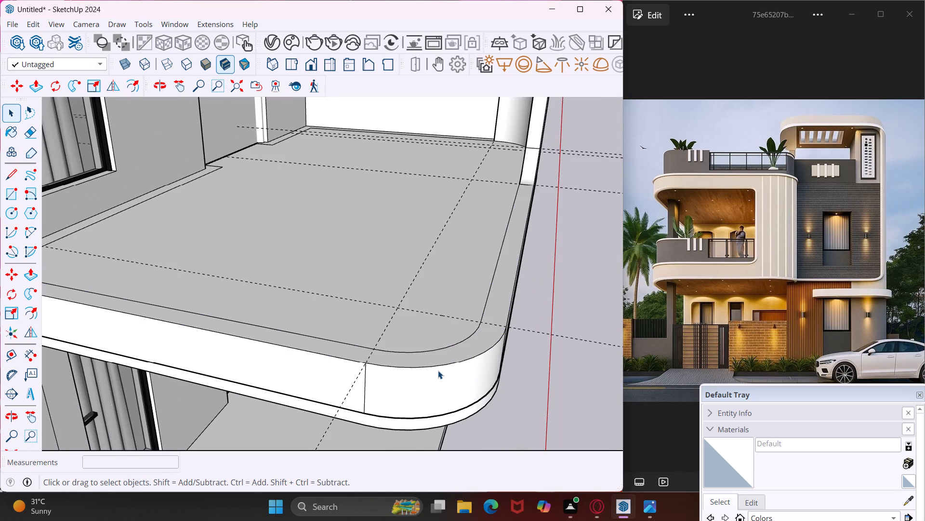
Group the outer boundary edges of the balcony opening, including slab edges, rounded corners, side and top, with the adjoining border strip faces.
left_click(436, 365, "ctrl")
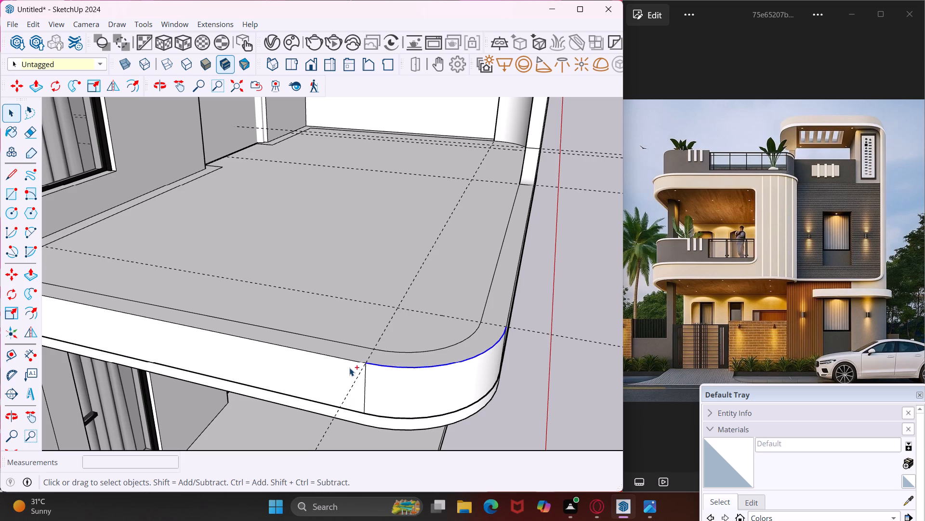
left_click(351, 360, "ctrl")
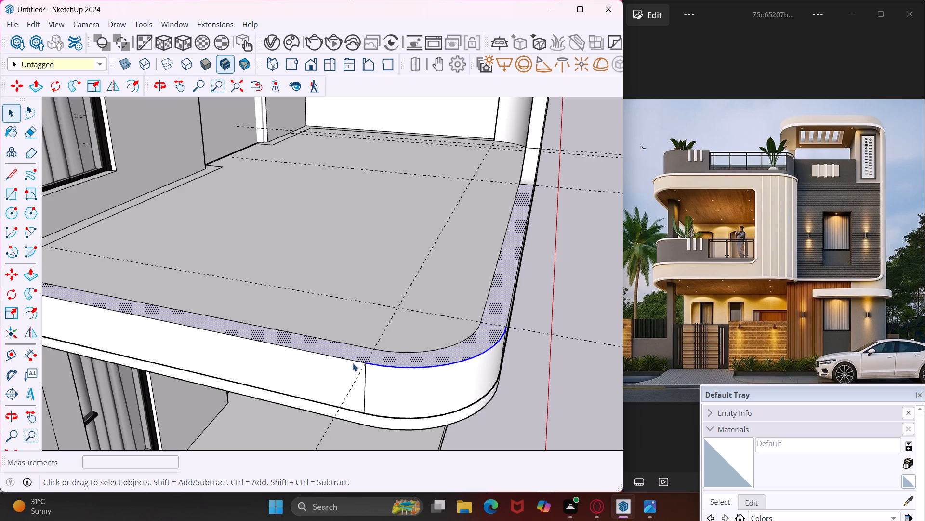
left_click(353, 361, "ctrl")
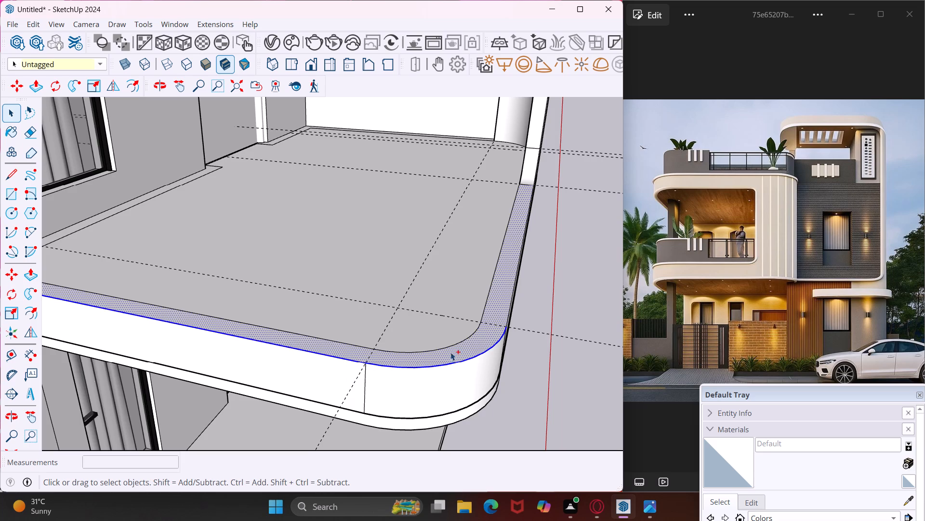
left_click(509, 310, "ctrl")
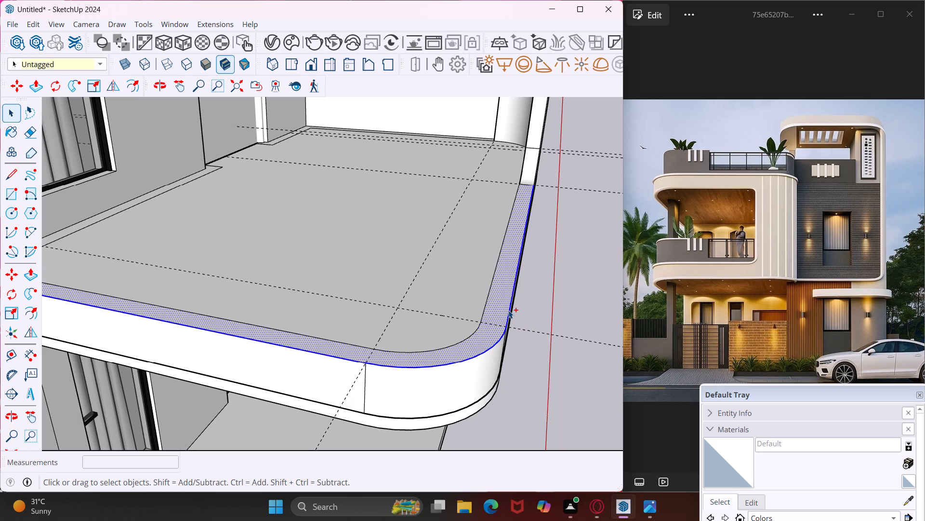
middle_click_drag(508, 310, 252, 405, "ctrl")
scroll(249, 405, "down", 10, "ctrl")
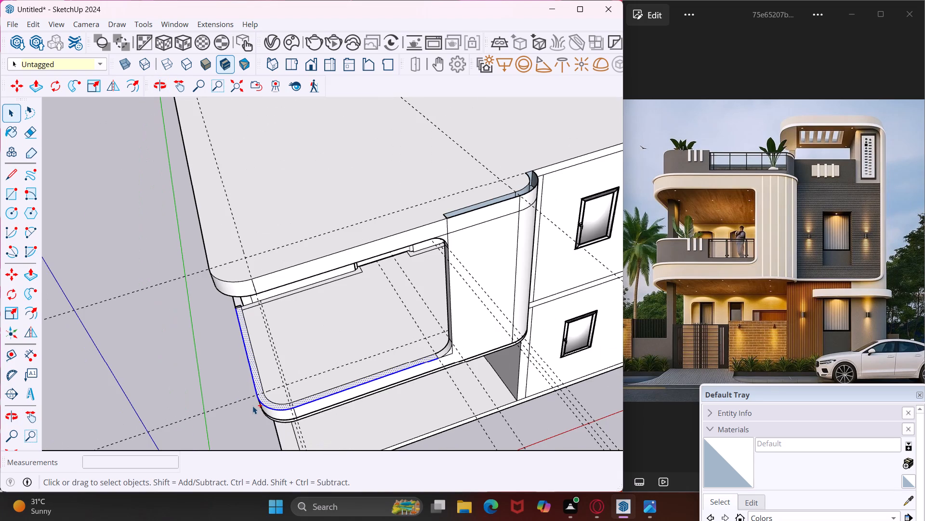
scroll(452, 338, "up", 12, "ctrl")
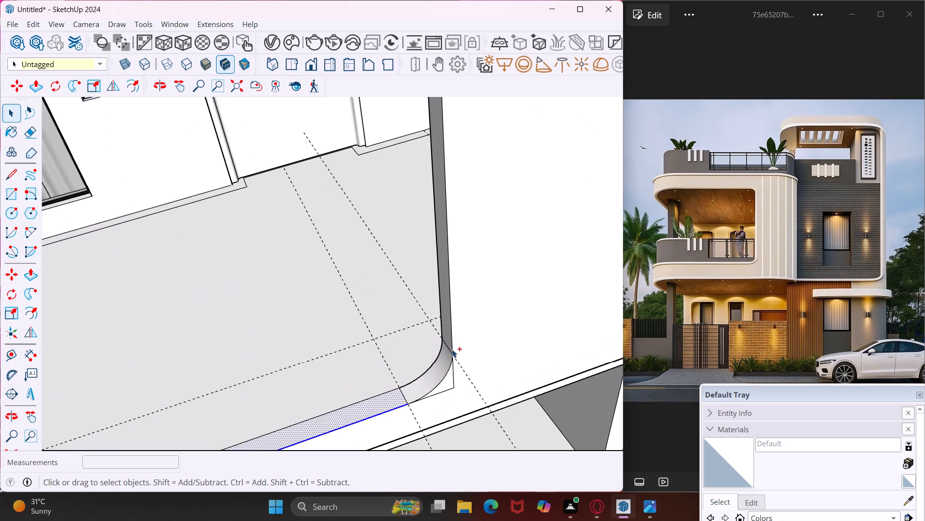
left_click(442, 378, "ctrl")
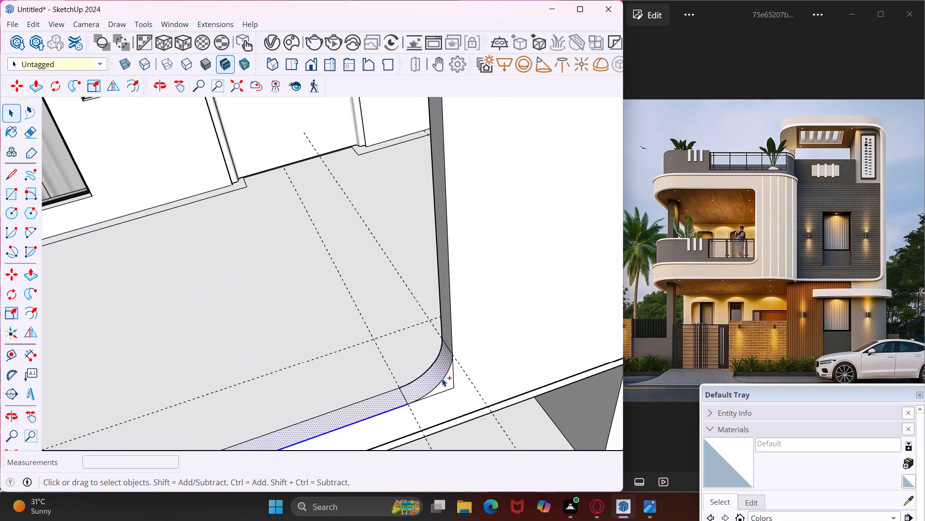
left_click(442, 378, "ctrl")
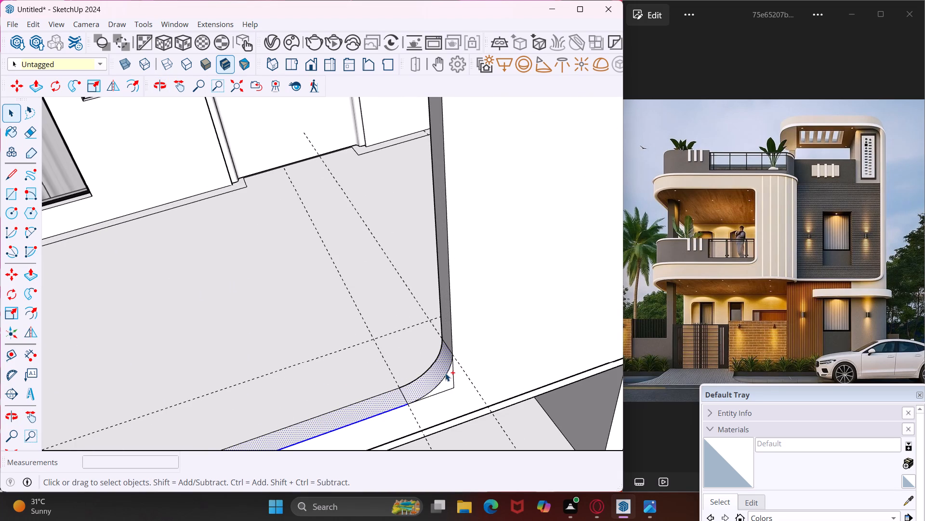
left_click(445, 375, "ctrl")
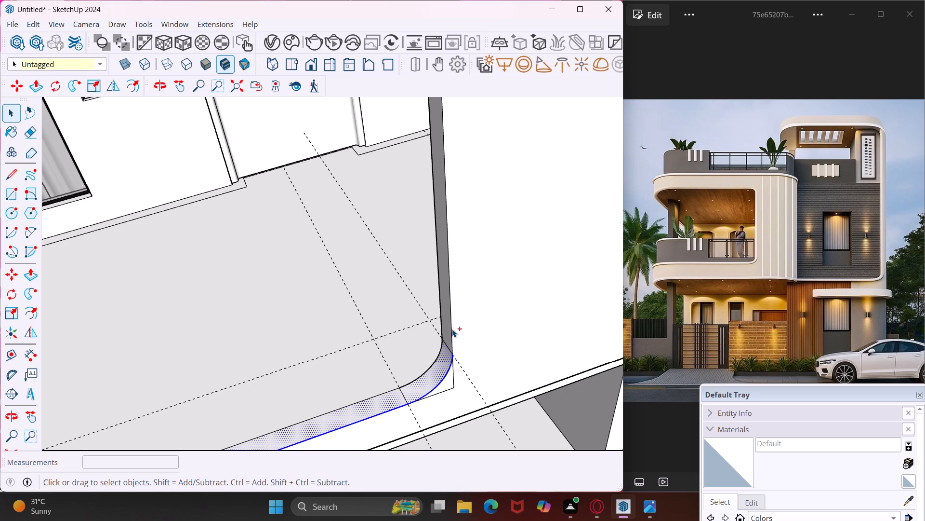
left_click(452, 329, "ctrl")
scroll(452, 329, "down", 10, "ctrl")
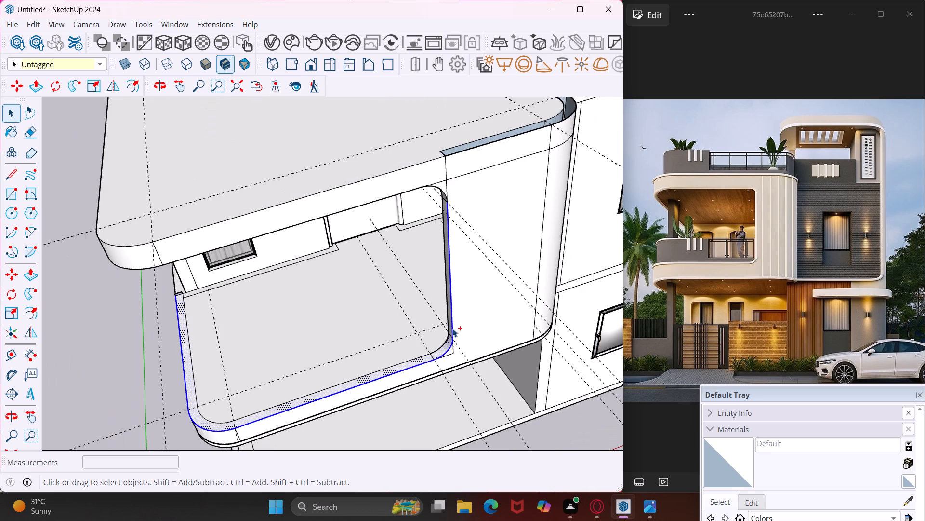
scroll(445, 189, "up", 7, "ctrl")
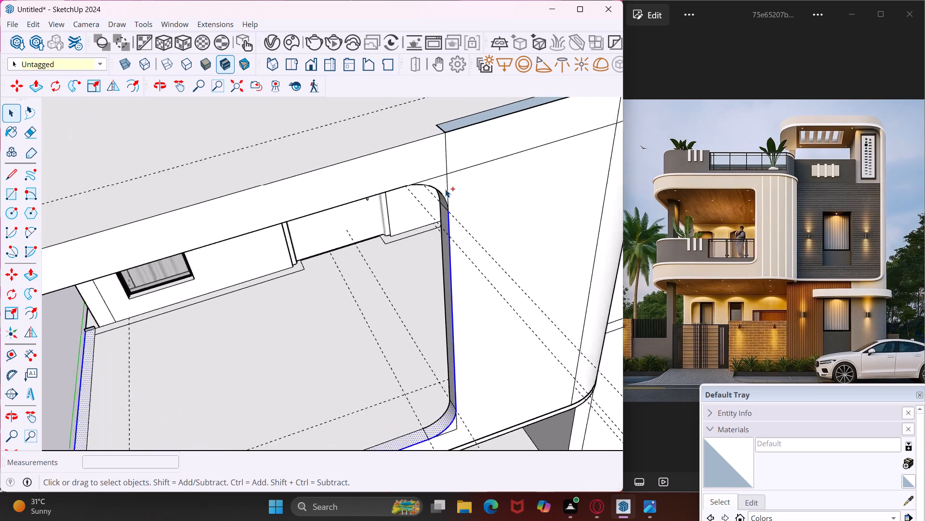
scroll(445, 189, "up", 13, "ctrl")
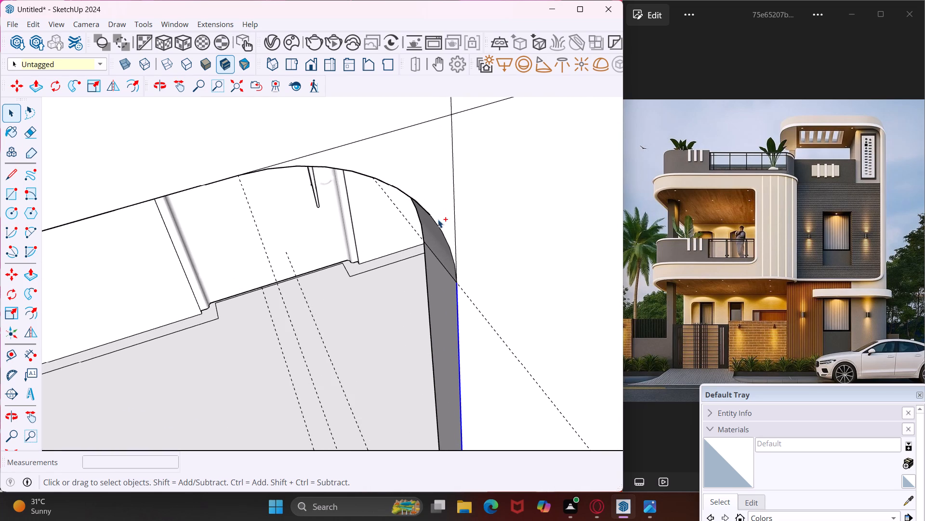
left_click(439, 226, "ctrl")
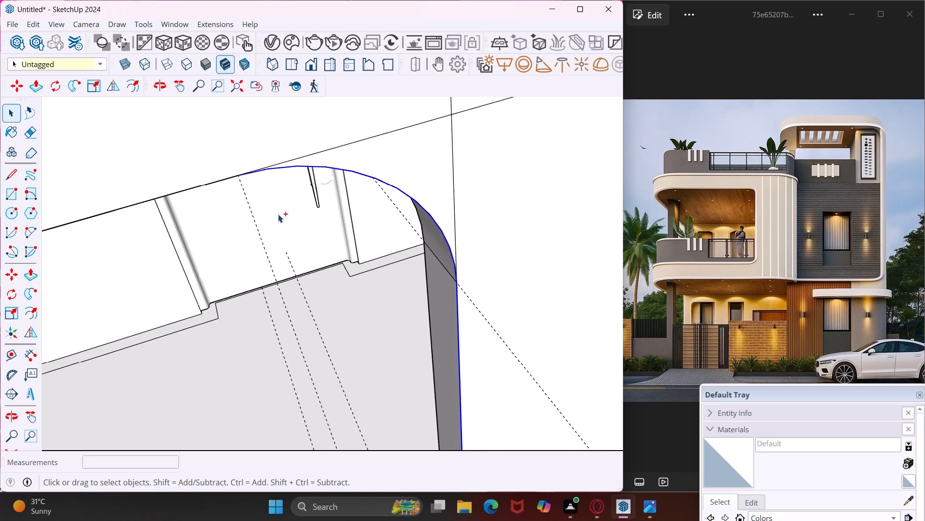
left_click(231, 177, "ctrl")
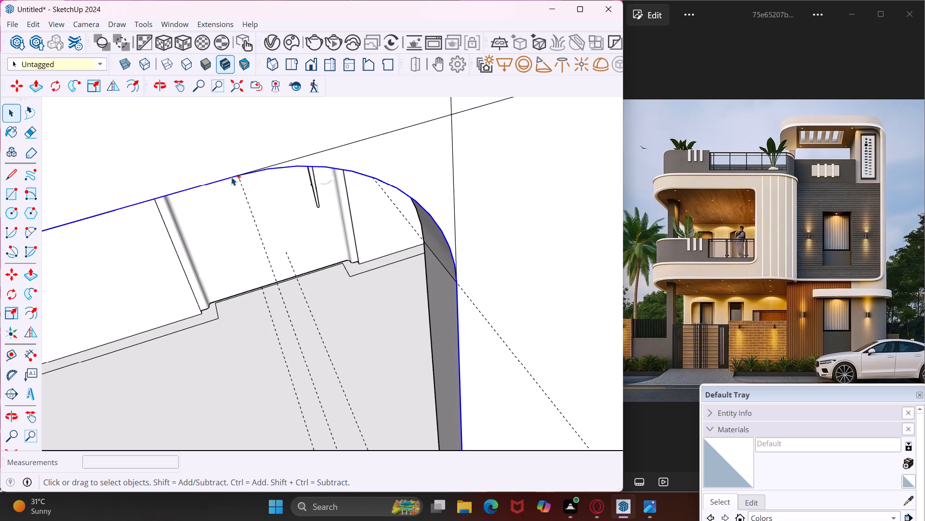
right_click(231, 177)
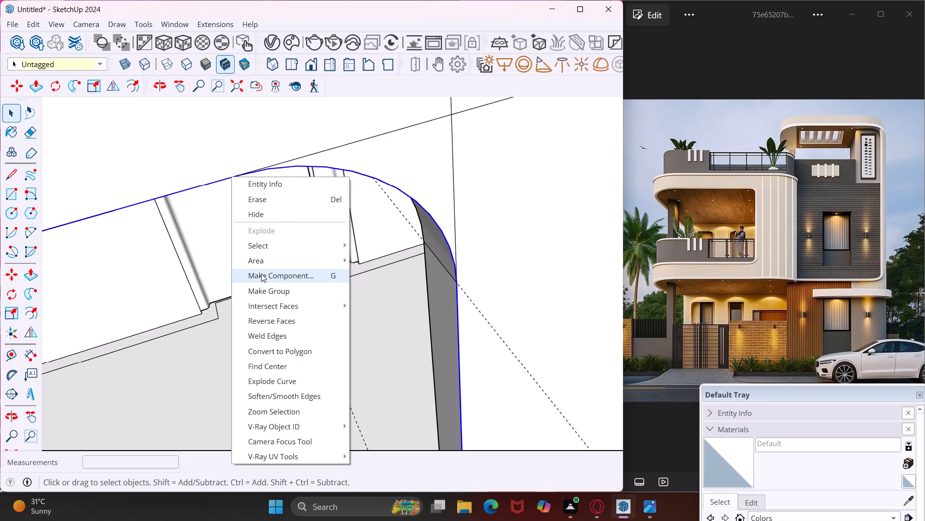
left_click(267, 287)
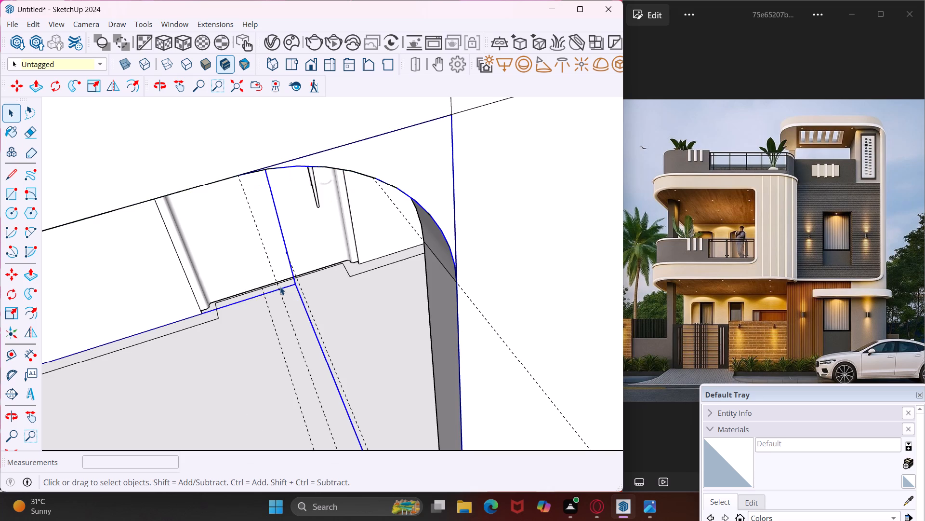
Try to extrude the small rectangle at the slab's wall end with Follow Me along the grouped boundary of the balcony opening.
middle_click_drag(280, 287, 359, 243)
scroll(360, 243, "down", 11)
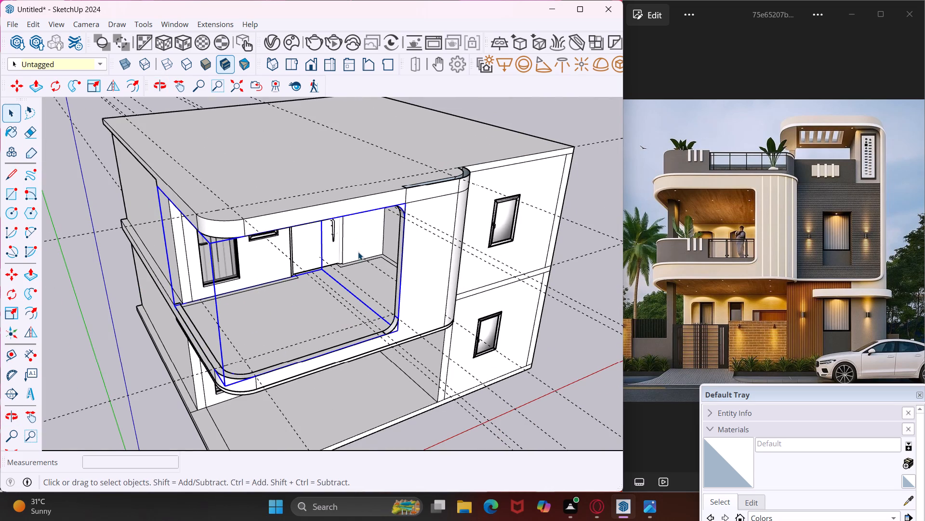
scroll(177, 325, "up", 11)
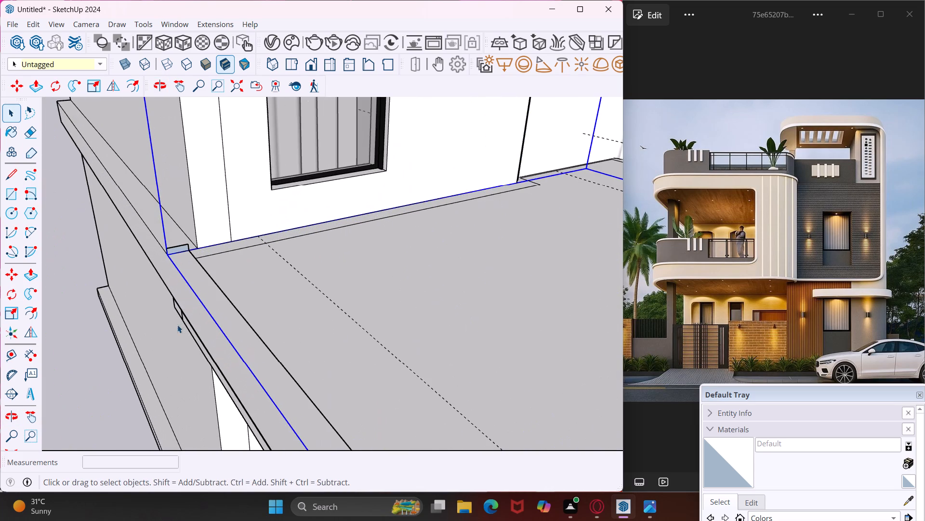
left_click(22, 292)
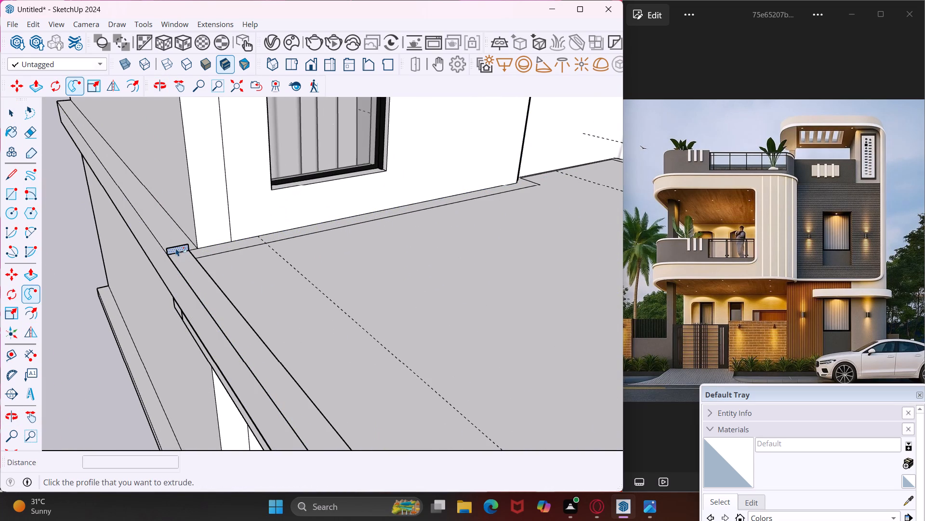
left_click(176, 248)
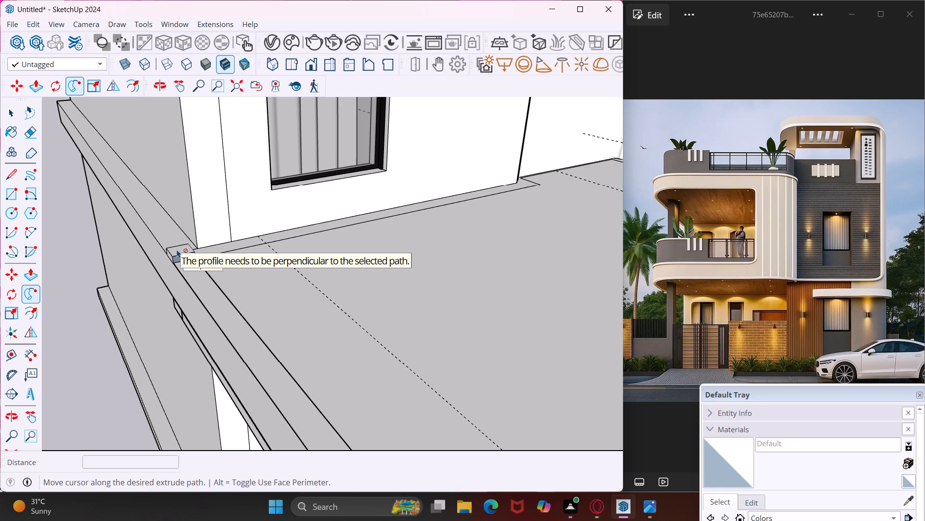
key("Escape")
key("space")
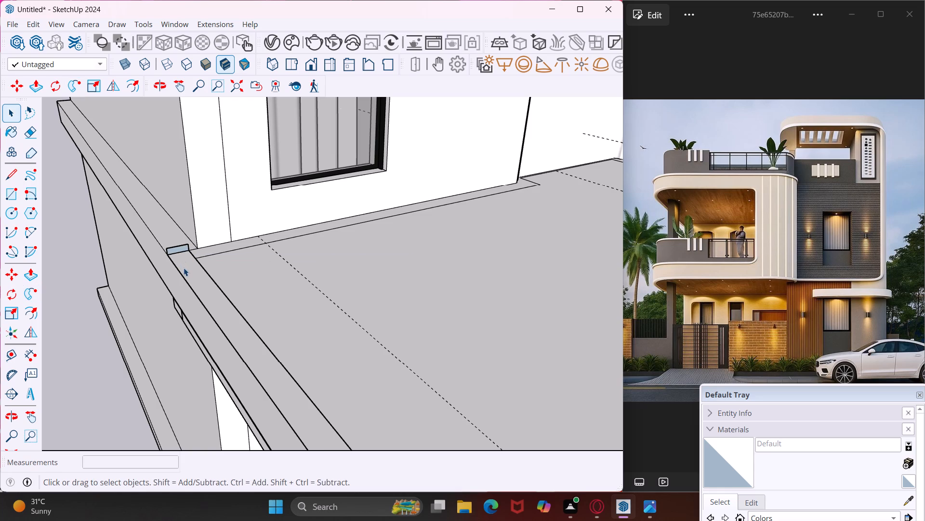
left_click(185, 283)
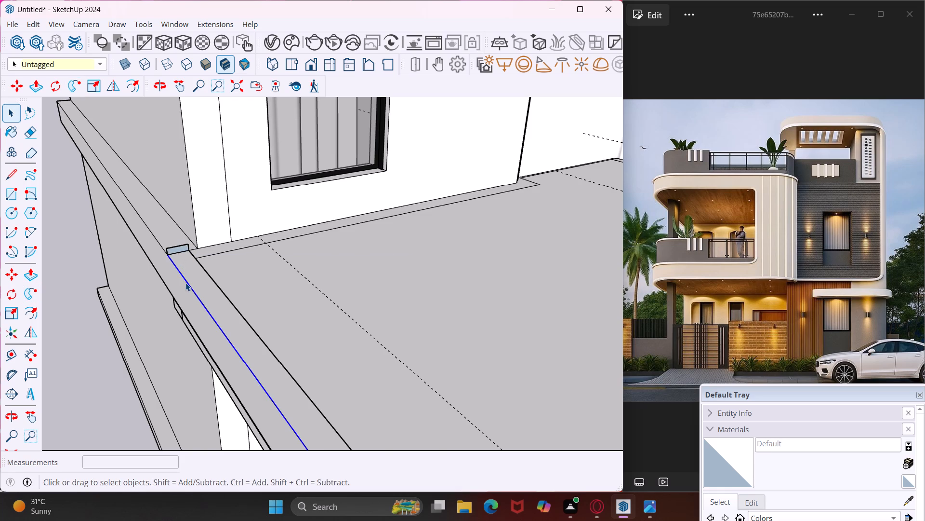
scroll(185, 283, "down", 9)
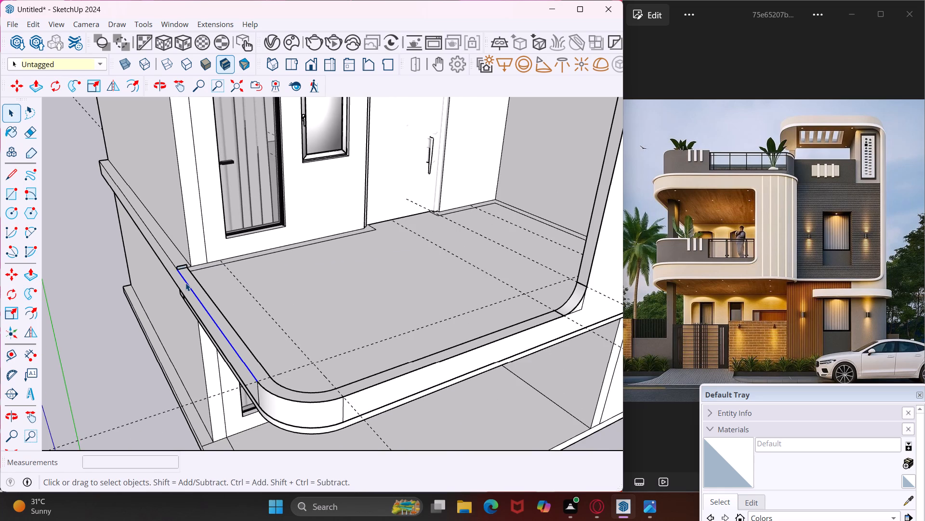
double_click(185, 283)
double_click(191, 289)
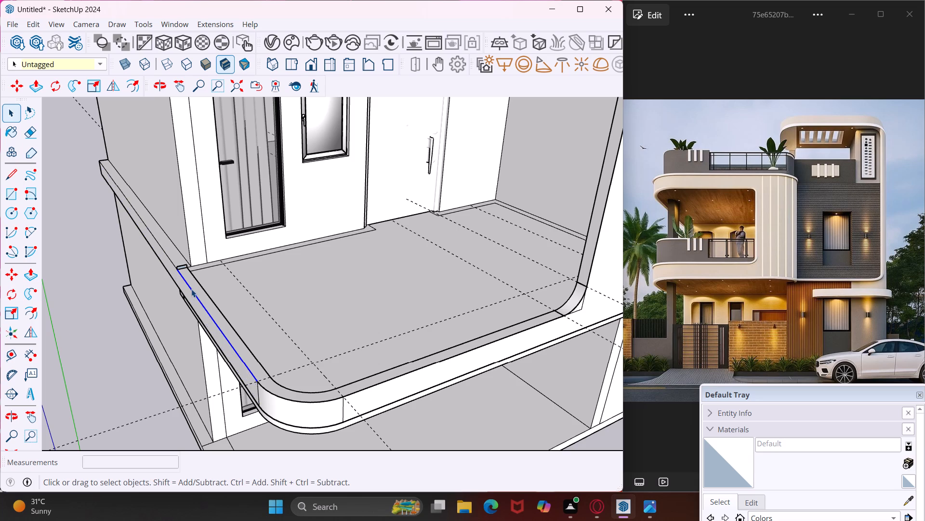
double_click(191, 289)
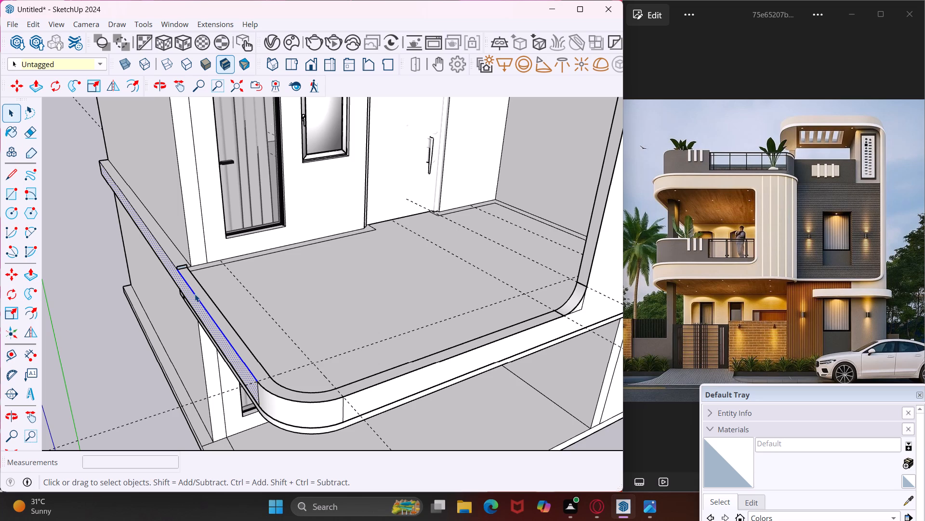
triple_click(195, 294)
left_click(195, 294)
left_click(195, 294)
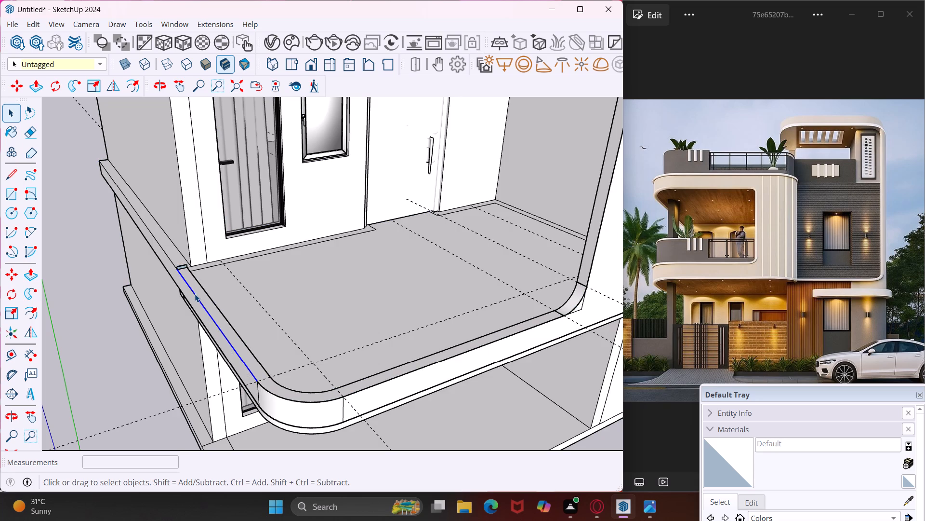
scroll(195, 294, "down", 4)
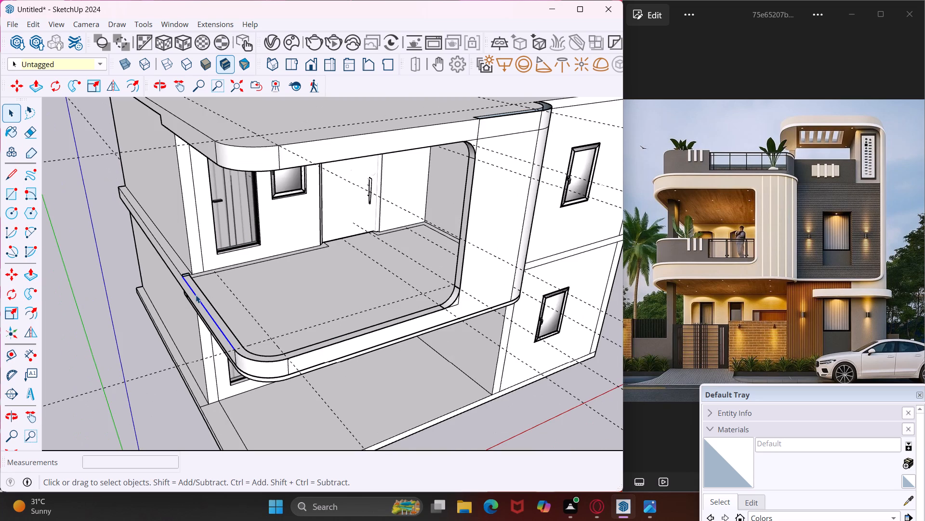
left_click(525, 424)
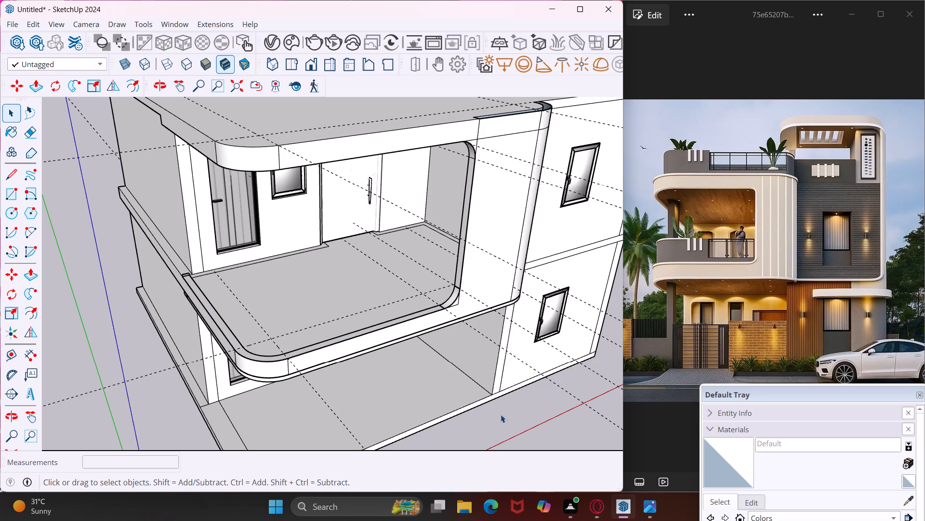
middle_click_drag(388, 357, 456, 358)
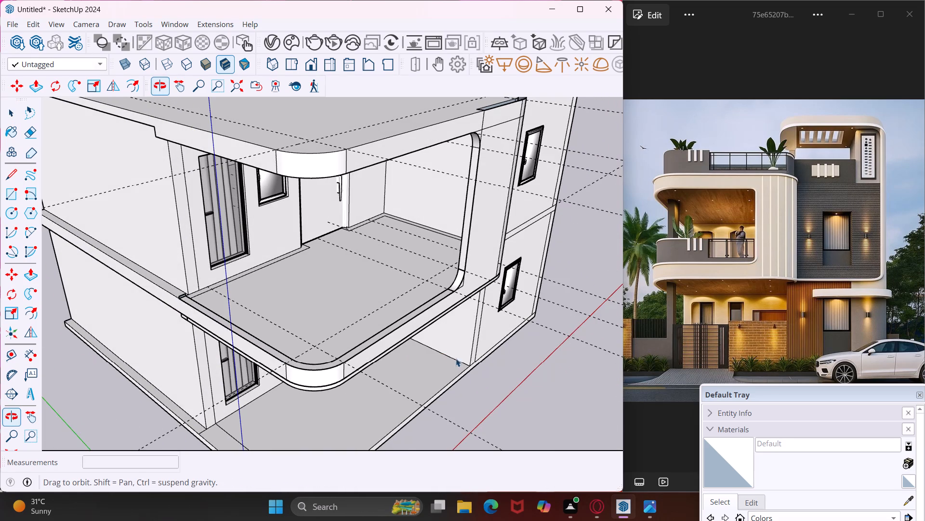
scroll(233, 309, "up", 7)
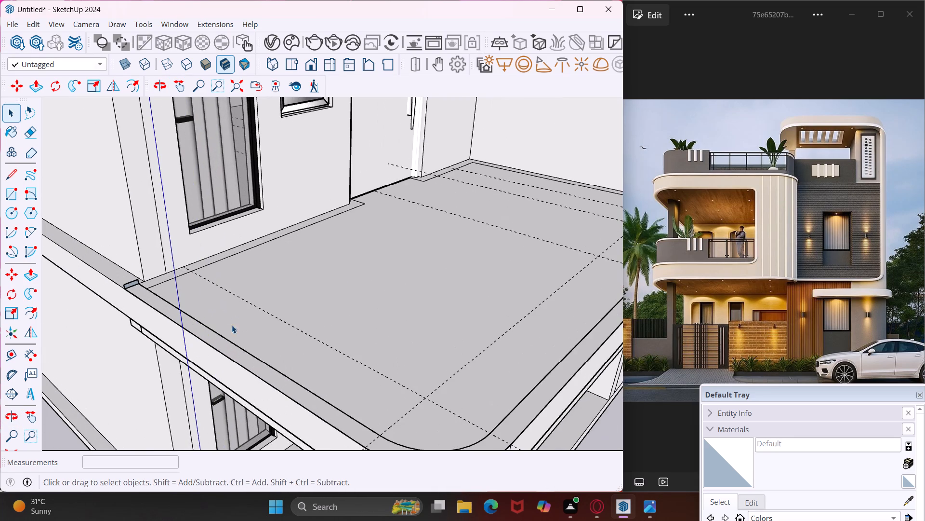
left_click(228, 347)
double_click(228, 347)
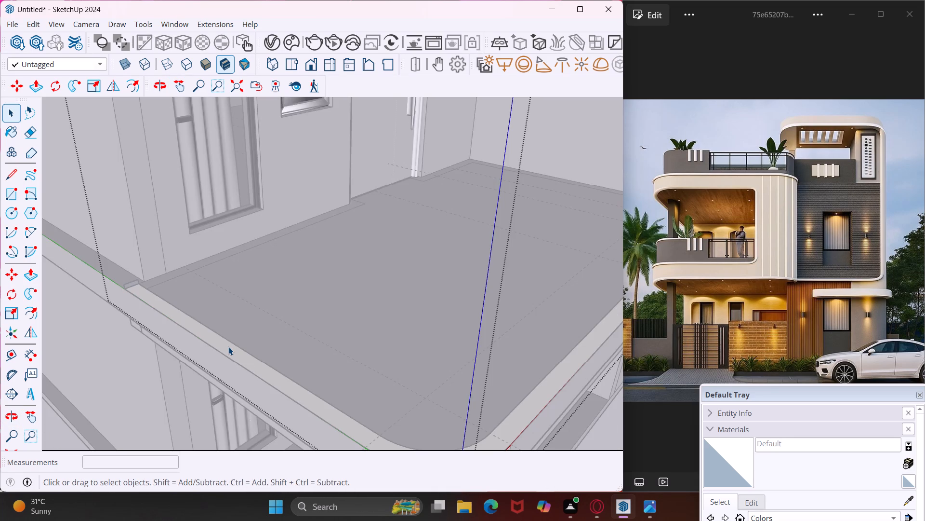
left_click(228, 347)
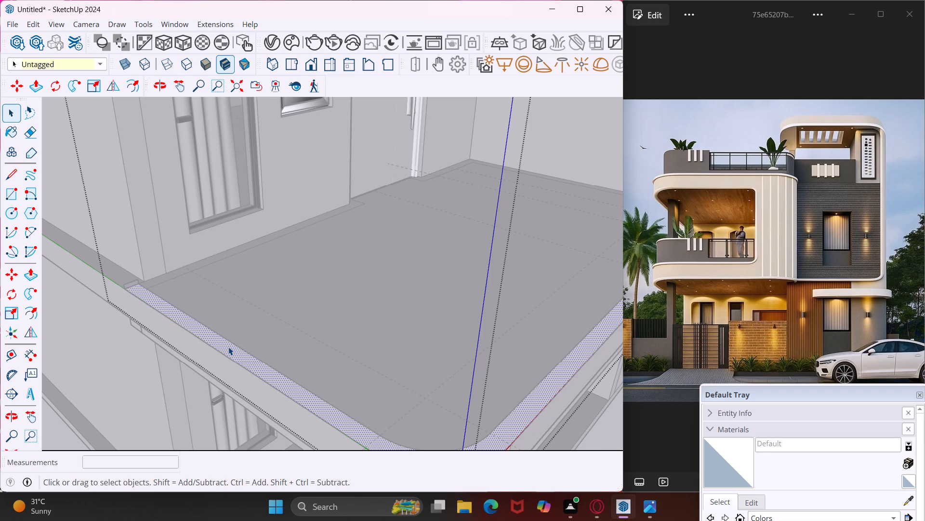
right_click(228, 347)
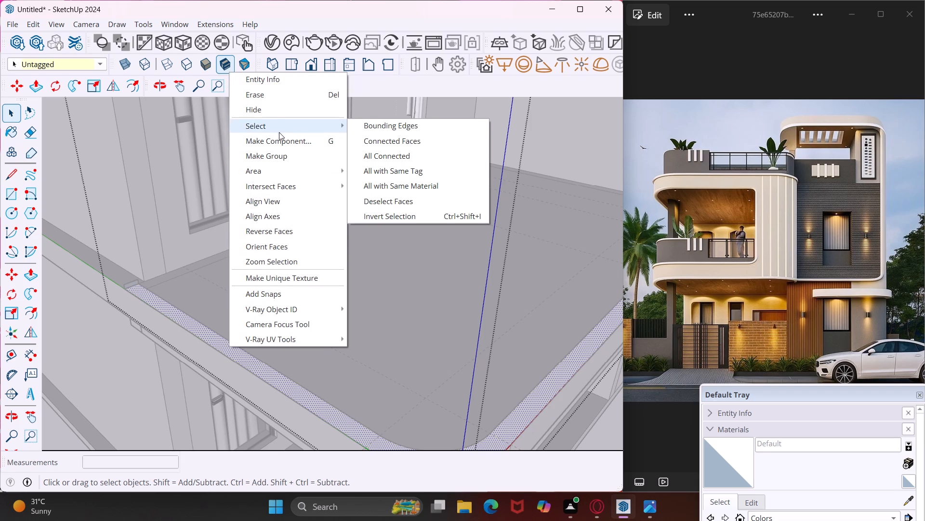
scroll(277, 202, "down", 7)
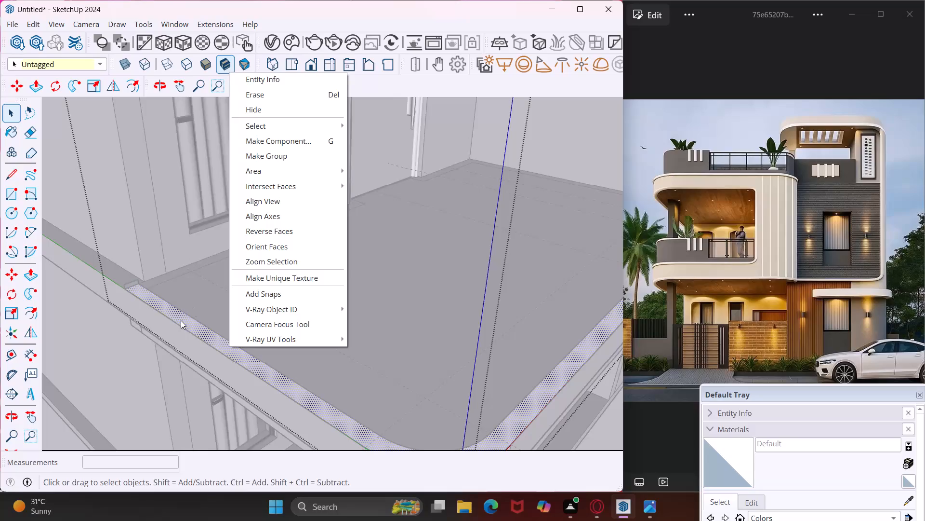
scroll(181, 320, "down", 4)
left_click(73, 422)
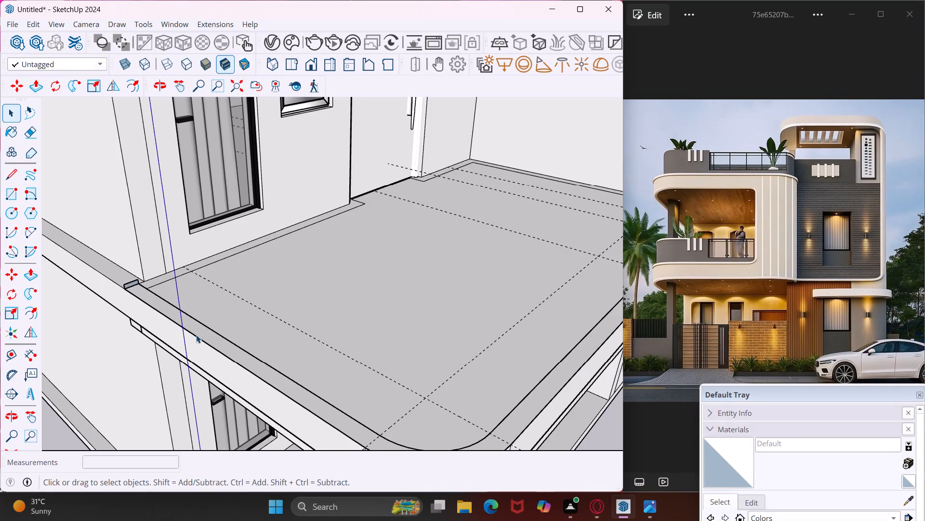
Explode the boundary group around the balcony opening.
left_click(199, 332)
right_click(199, 332)
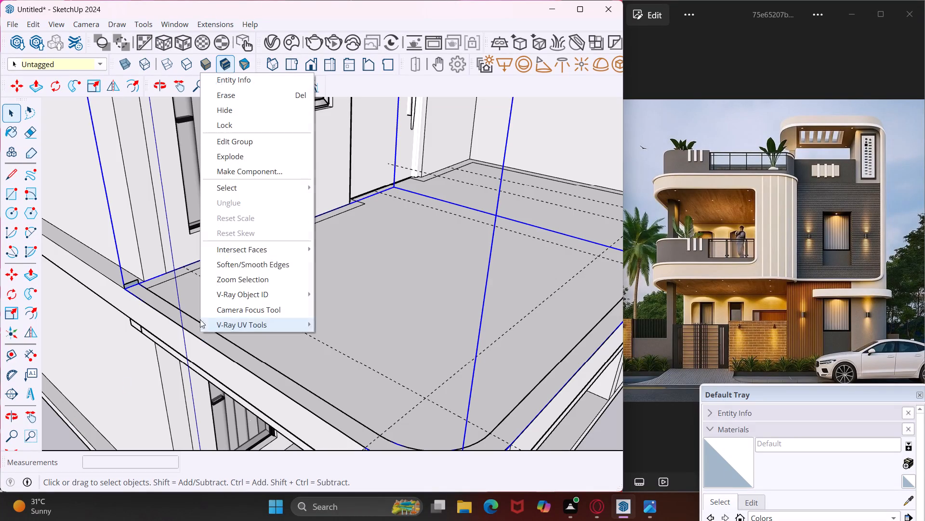
left_click(233, 163)
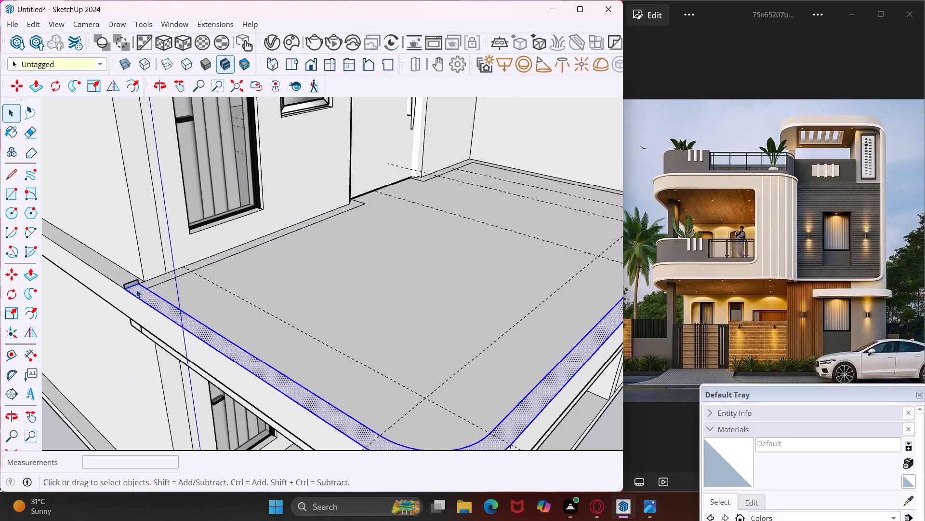
Extrude the small rectangle at the slab's wall end along the slab's border strip face with Follow Me.
left_click(177, 314)
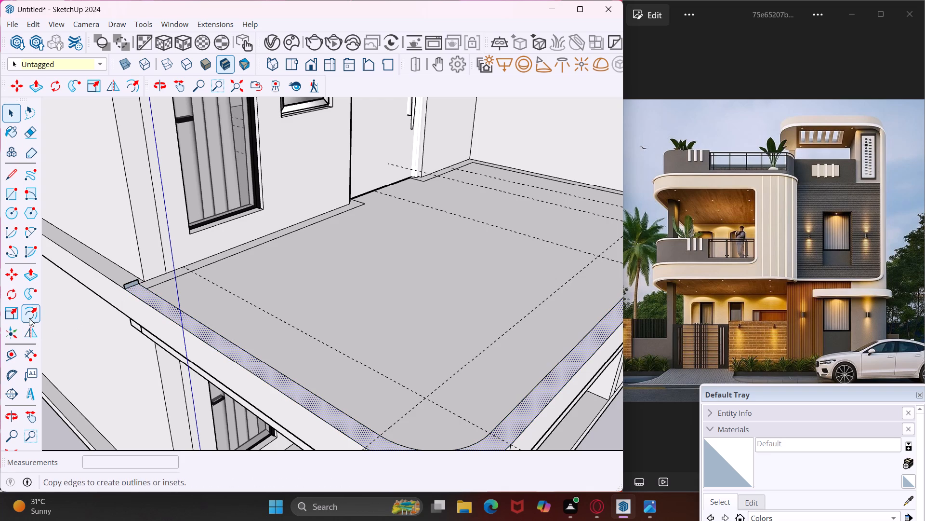
left_click(32, 295)
scroll(129, 282, "up", 1)
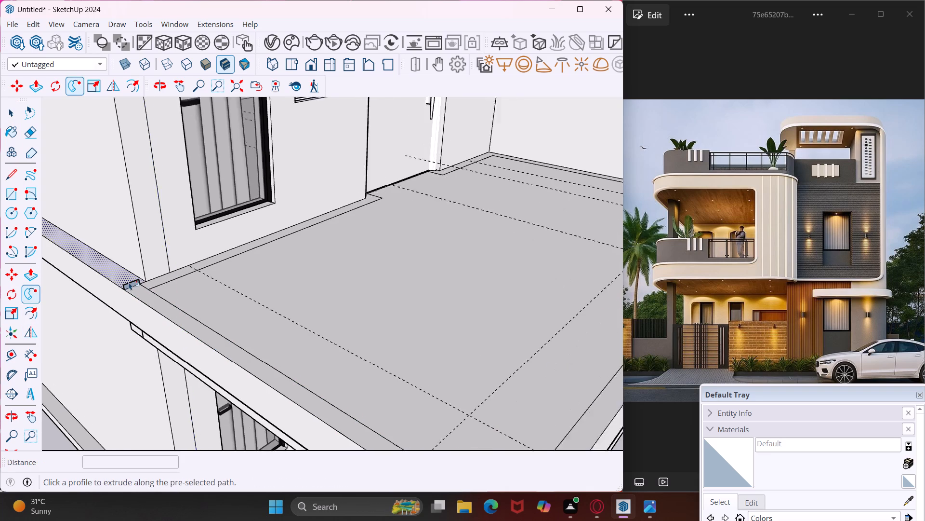
scroll(129, 282, "up", 9)
left_click(136, 290)
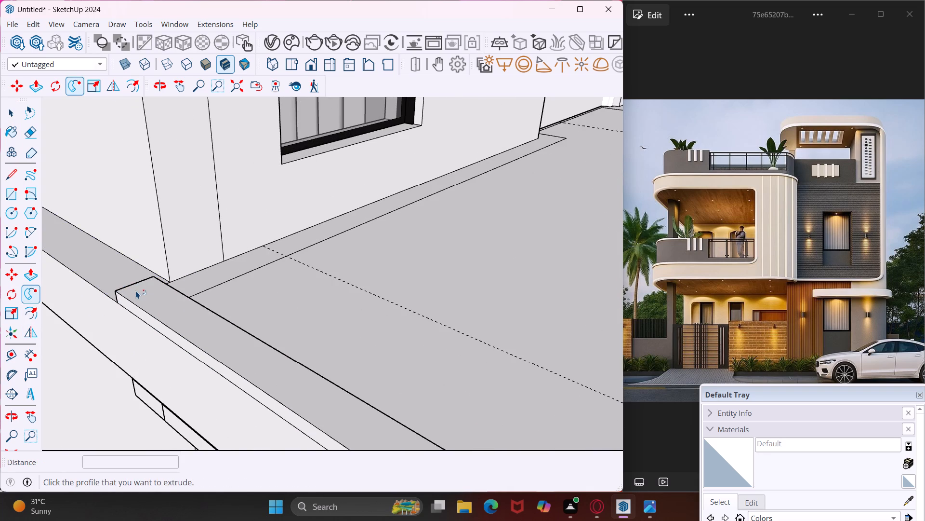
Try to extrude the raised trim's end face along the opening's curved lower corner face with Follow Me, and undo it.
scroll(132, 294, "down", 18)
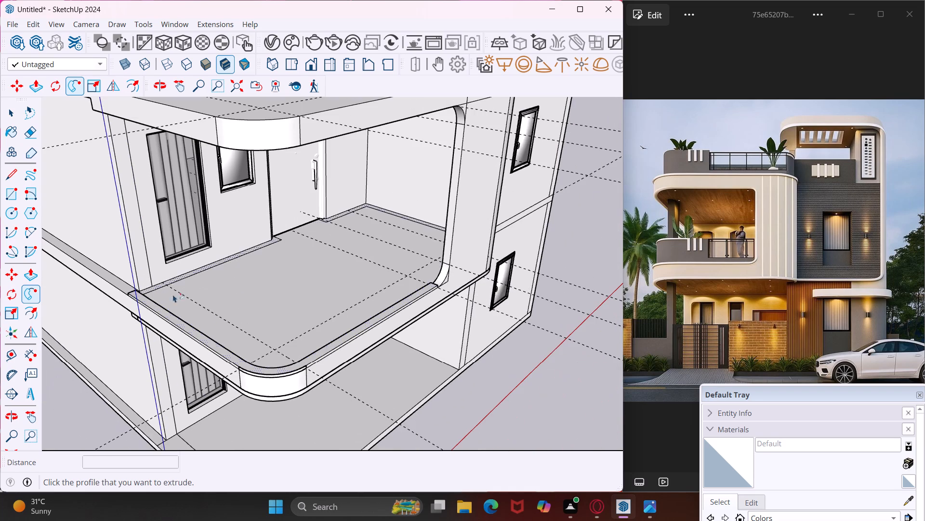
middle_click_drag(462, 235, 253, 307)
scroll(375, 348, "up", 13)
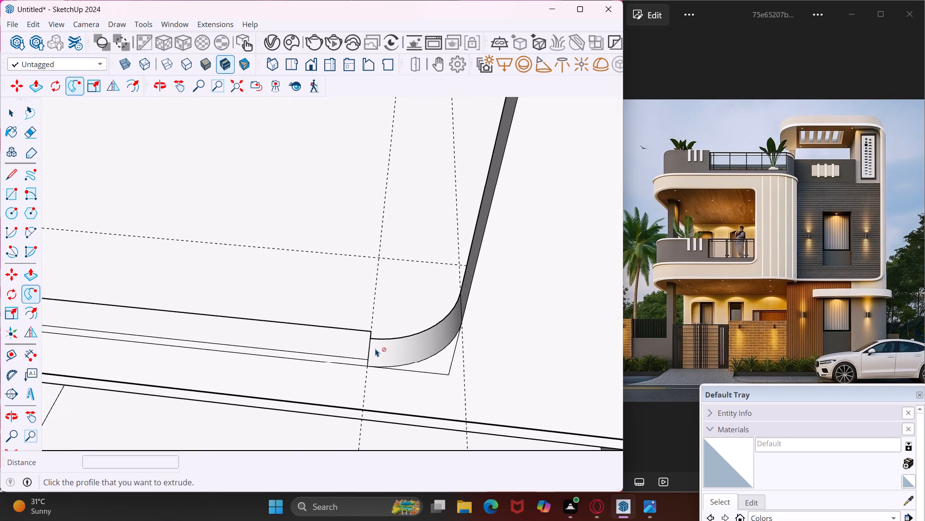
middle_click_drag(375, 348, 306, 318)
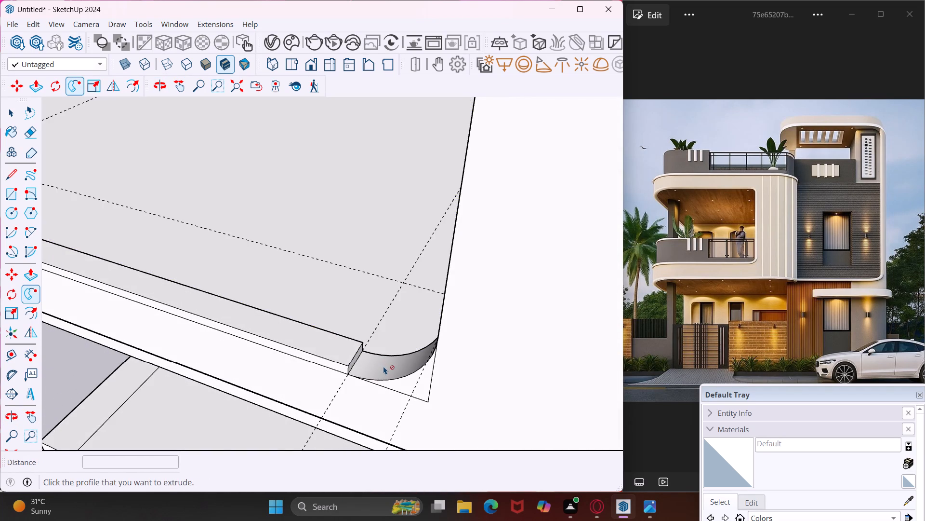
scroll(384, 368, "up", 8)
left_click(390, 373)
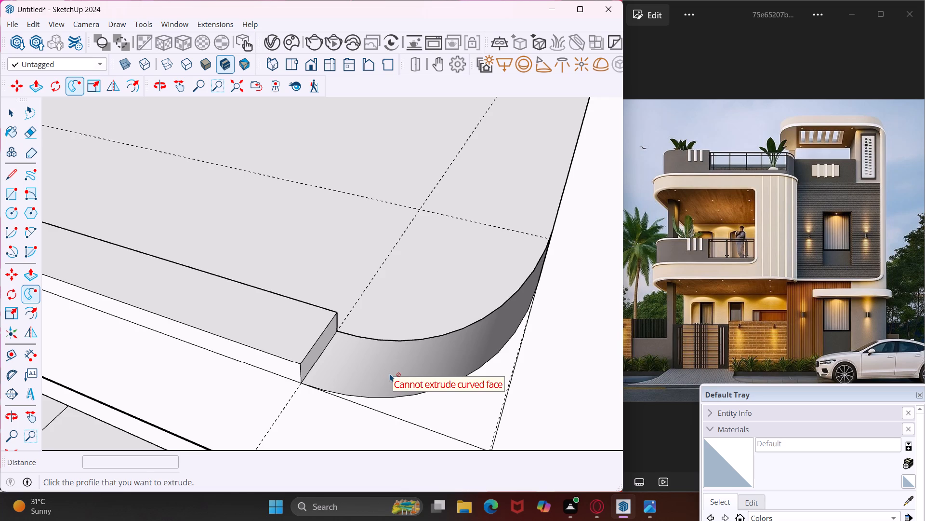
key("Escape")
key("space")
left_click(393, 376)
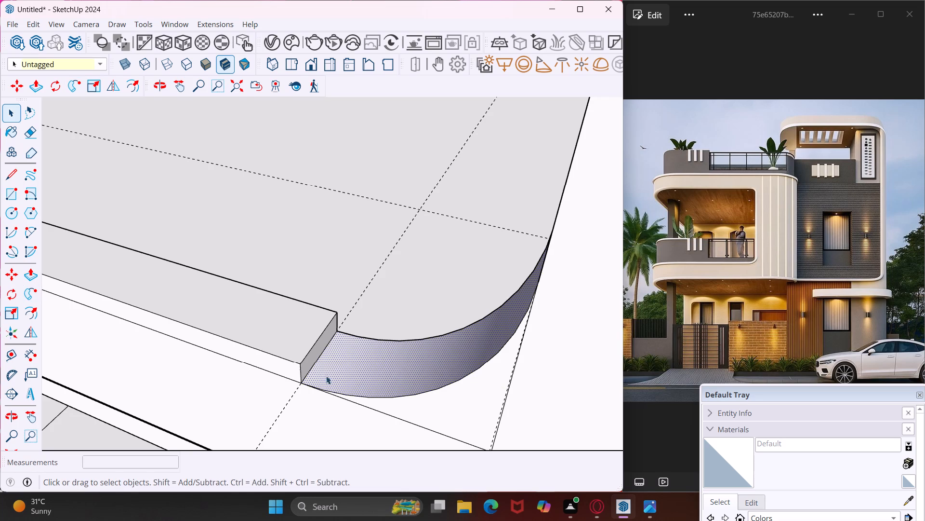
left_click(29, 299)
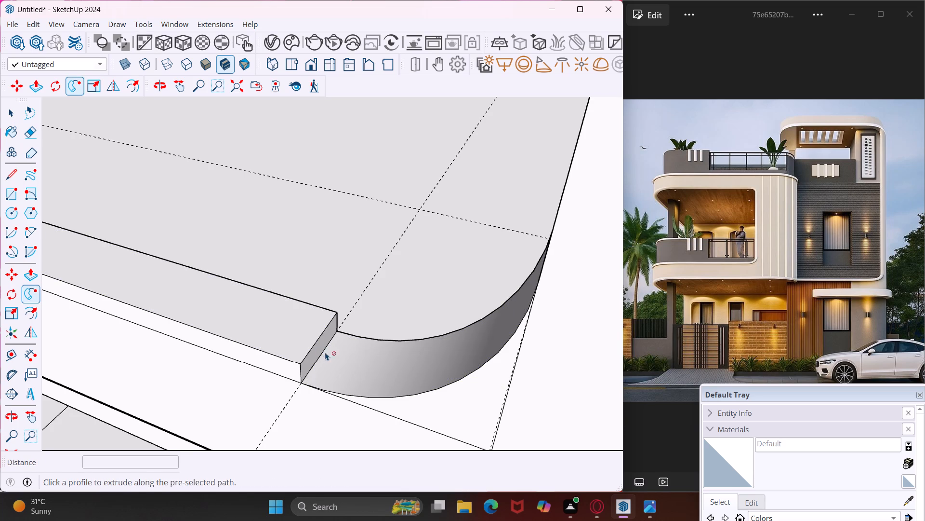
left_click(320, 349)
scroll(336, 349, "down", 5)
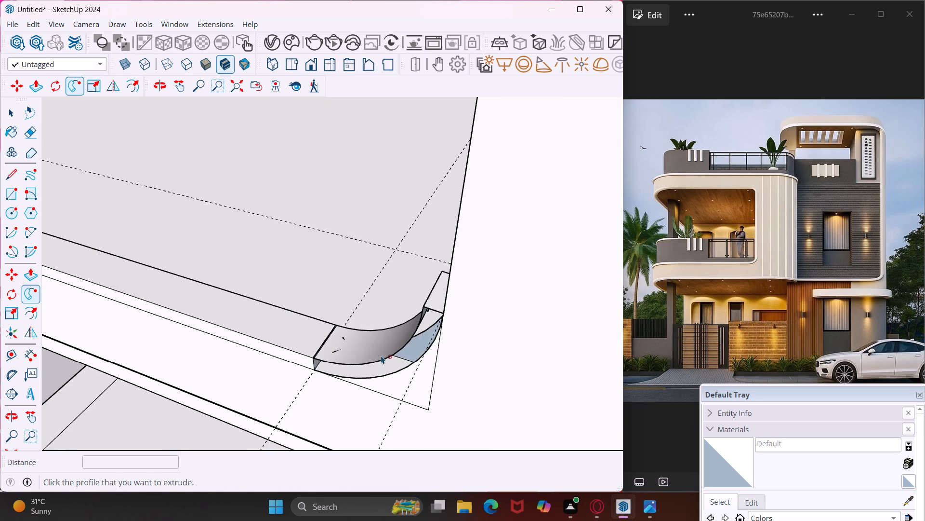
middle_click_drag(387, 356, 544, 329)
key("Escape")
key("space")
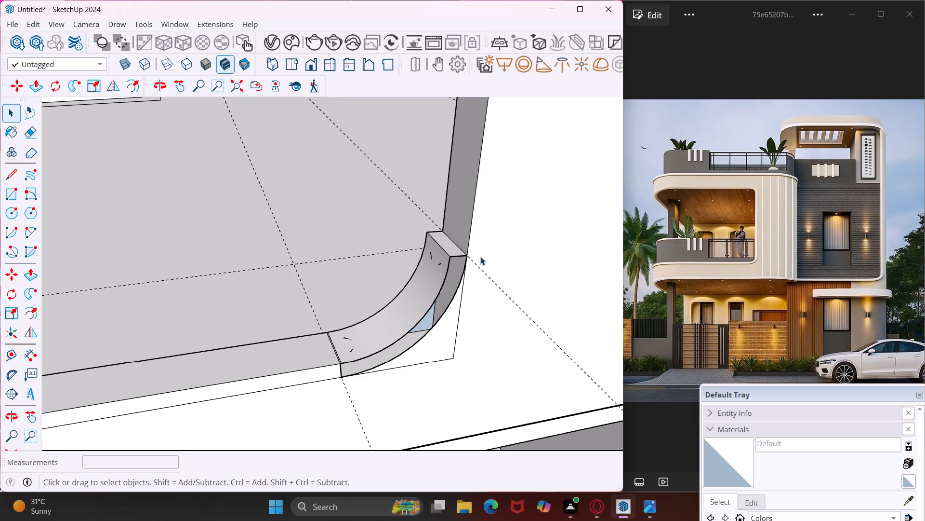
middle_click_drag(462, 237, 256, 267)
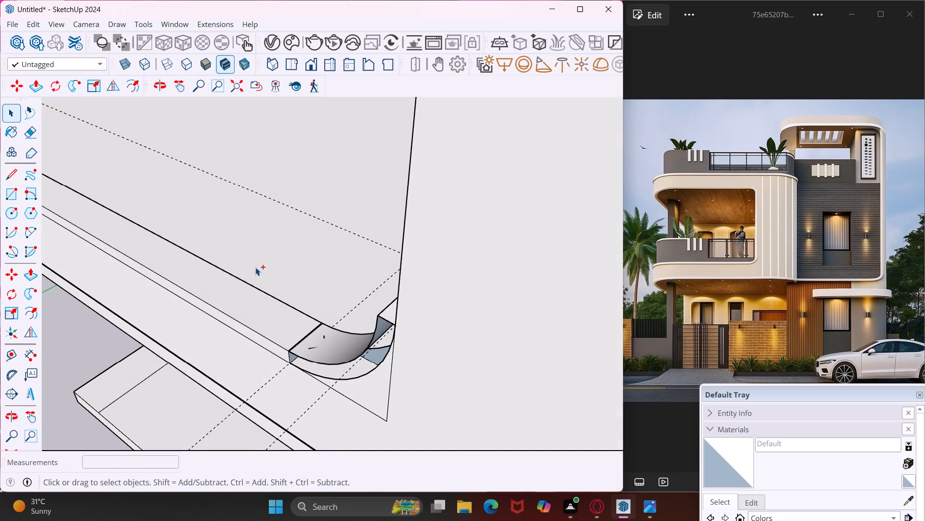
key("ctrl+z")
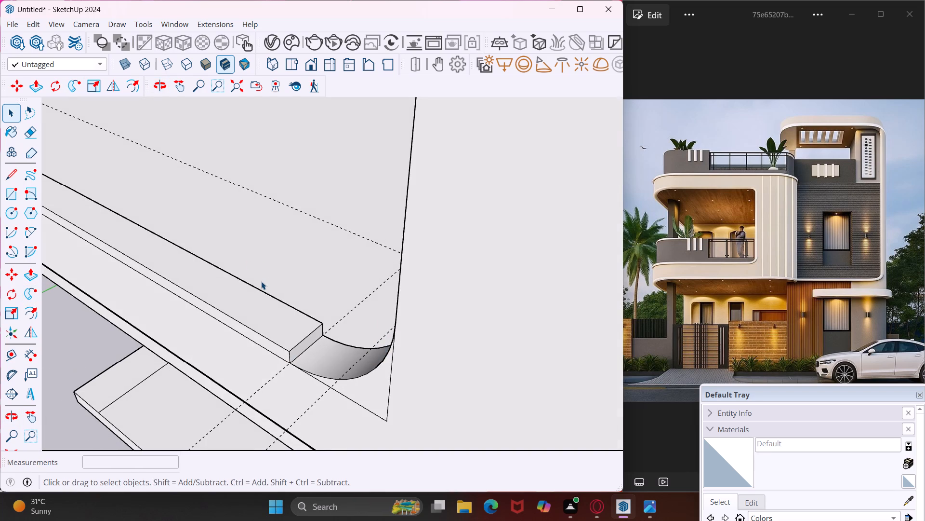
Extrude the raised trim's end face along the curved lower corner face of the balcony opening with Follow Me.
scroll(314, 338, "up", 7)
left_click(314, 338)
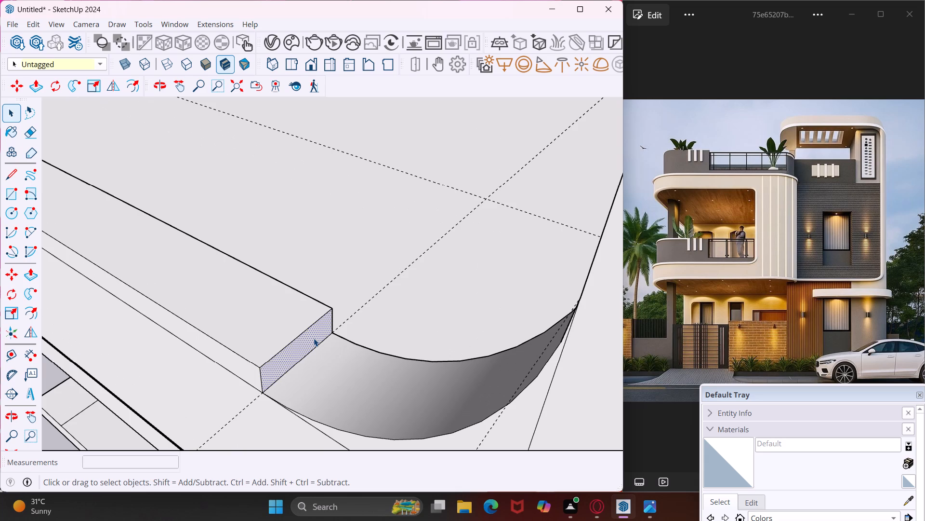
left_click(345, 384)
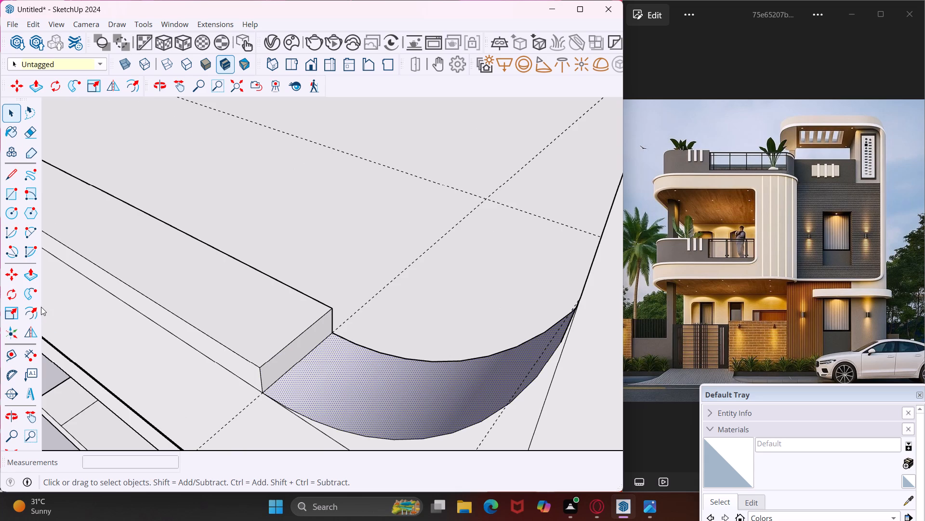
left_click(34, 293)
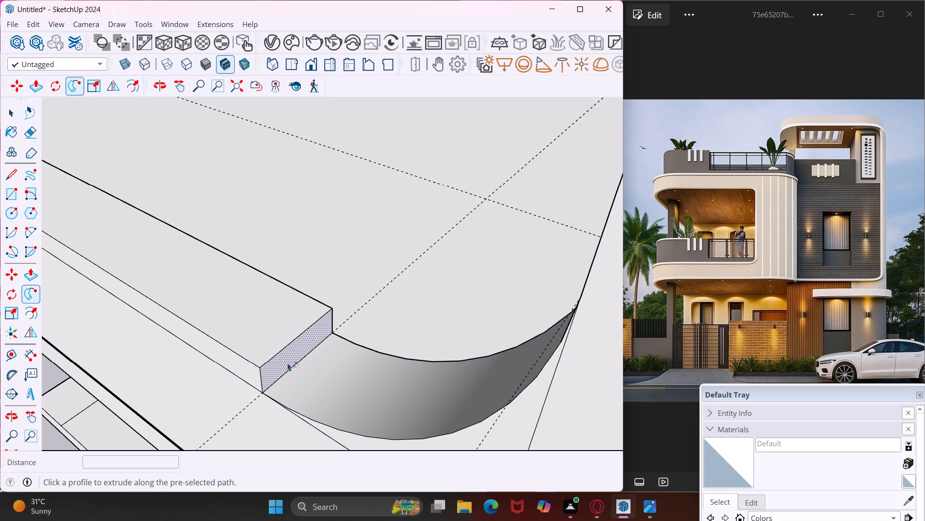
left_click(288, 363)
middle_click_drag(475, 367, 524, 378)
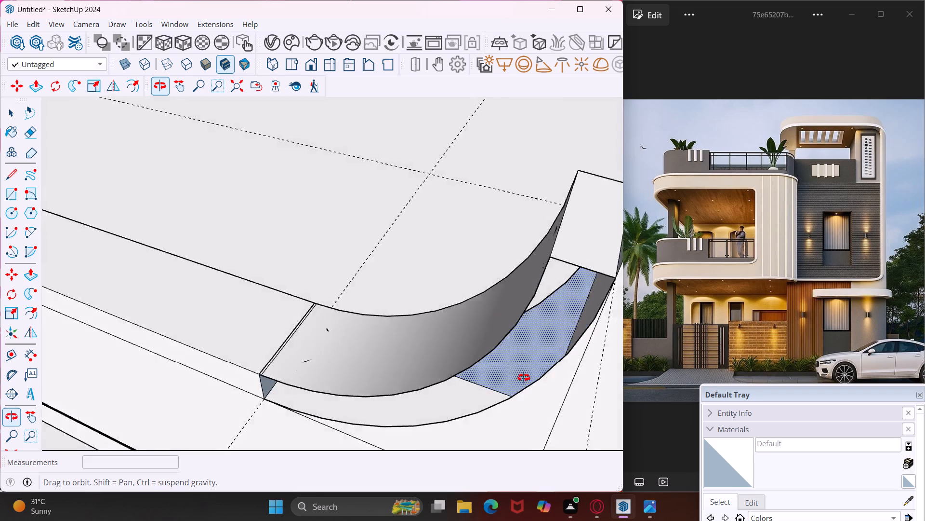
middle_click_drag(524, 378, 647, 300)
scroll(548, 315, "down", 19)
scroll(538, 313, "down", 5)
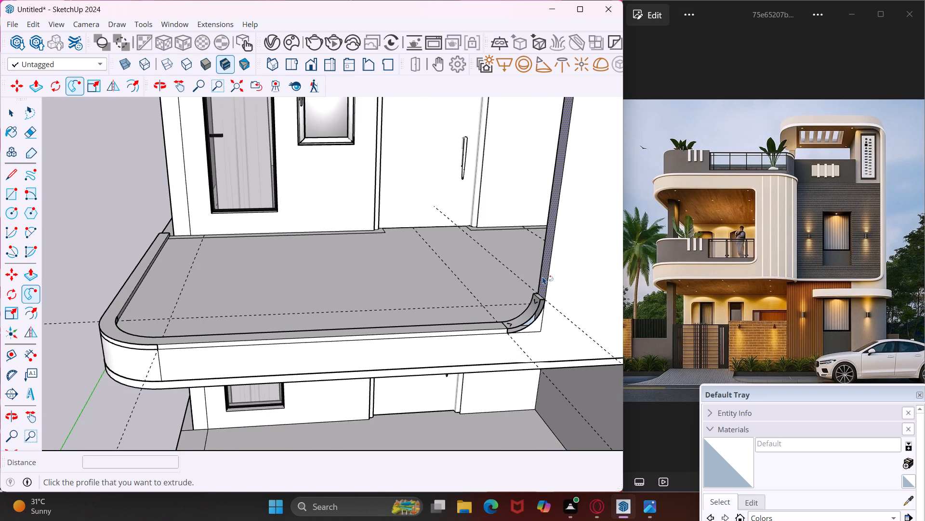
key("Escape")
key("space")
Extrude the corner trim's end face up the vertical side strip of the balcony opening with Follow Me.
left_click(544, 274)
scroll(544, 274, "up", 3)
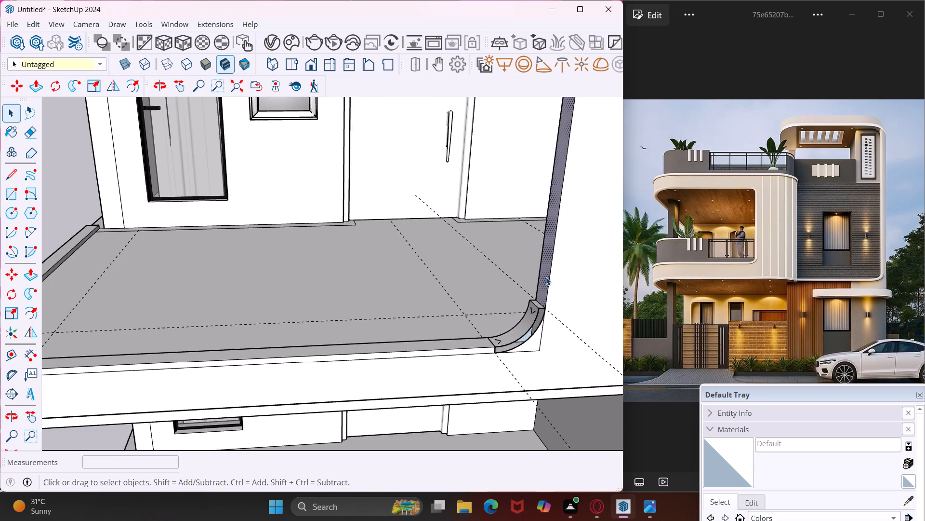
scroll(546, 277, "up", 10)
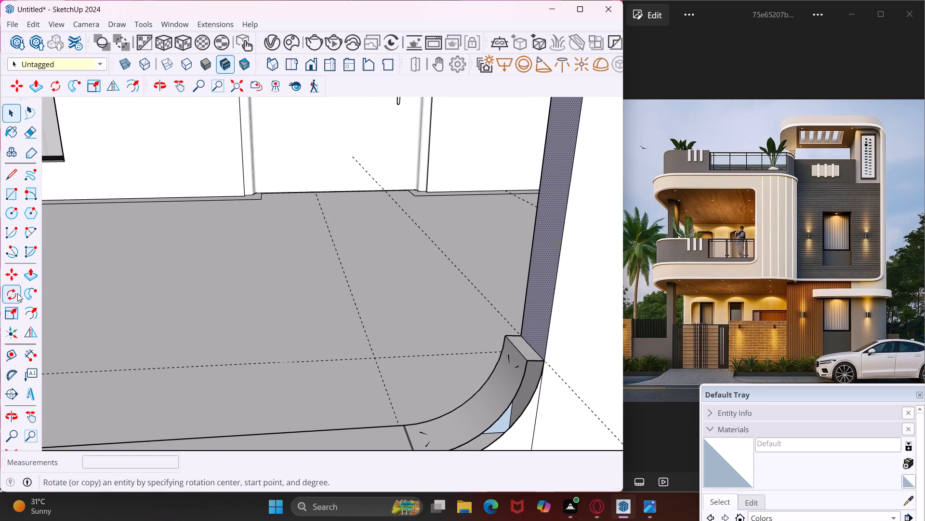
left_click(23, 293)
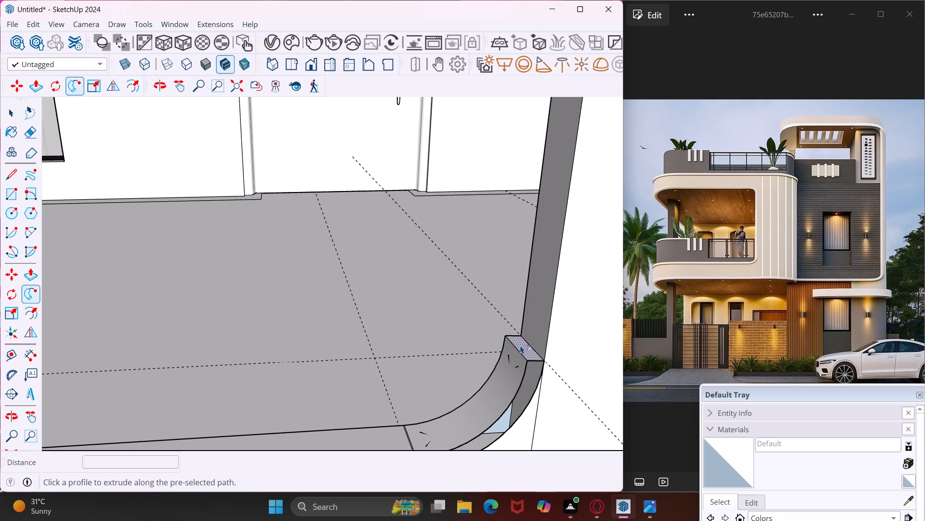
left_click(520, 345)
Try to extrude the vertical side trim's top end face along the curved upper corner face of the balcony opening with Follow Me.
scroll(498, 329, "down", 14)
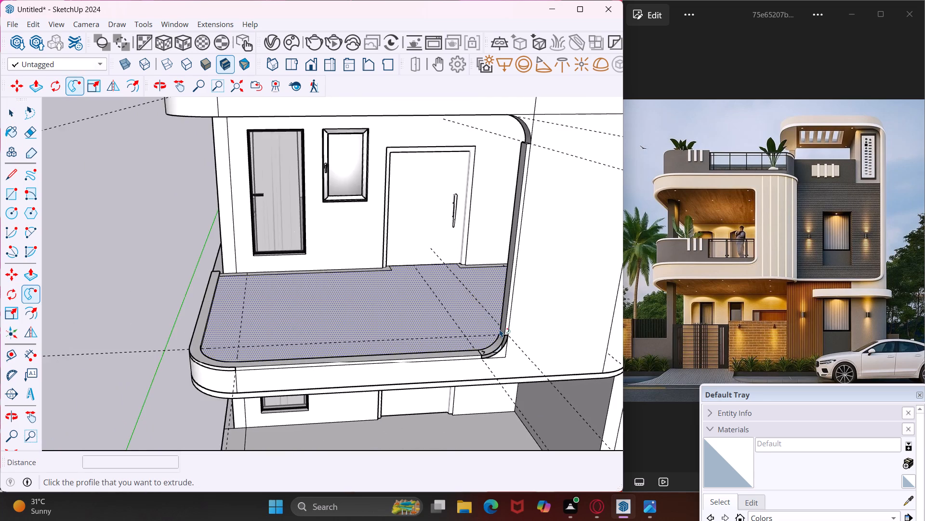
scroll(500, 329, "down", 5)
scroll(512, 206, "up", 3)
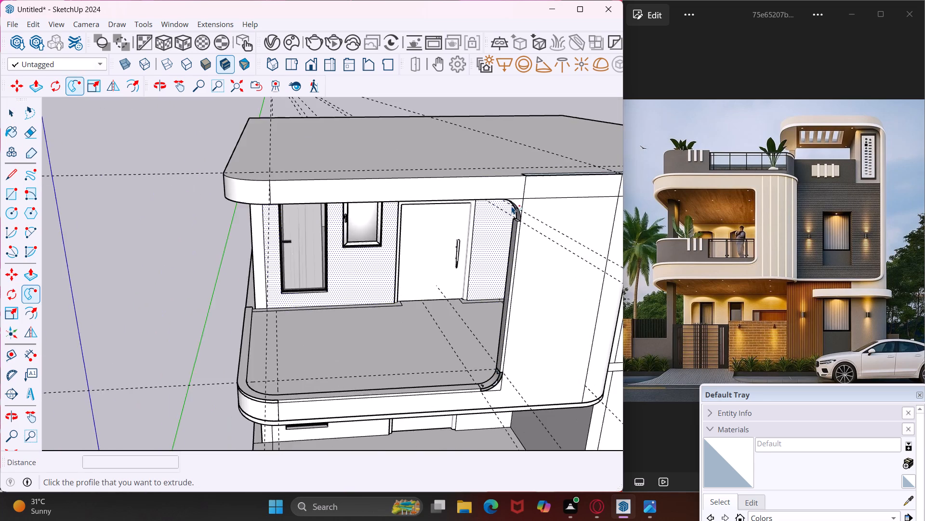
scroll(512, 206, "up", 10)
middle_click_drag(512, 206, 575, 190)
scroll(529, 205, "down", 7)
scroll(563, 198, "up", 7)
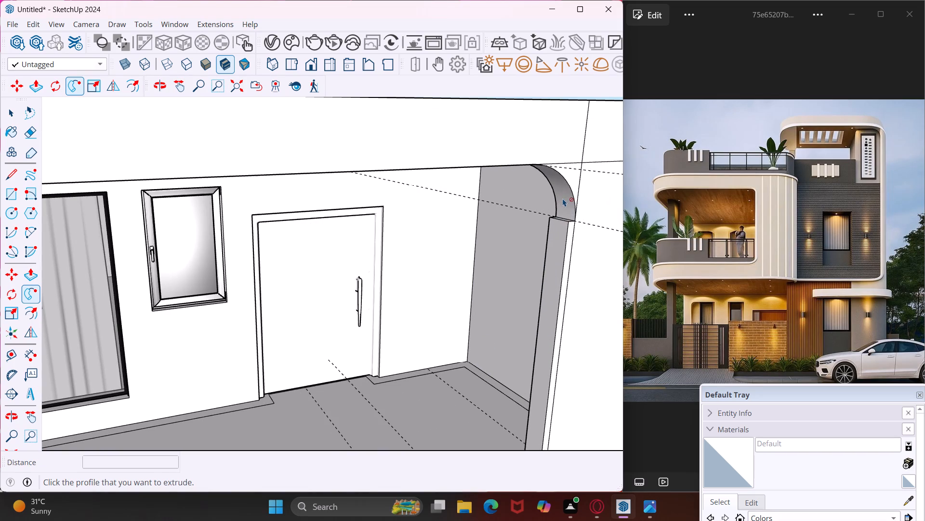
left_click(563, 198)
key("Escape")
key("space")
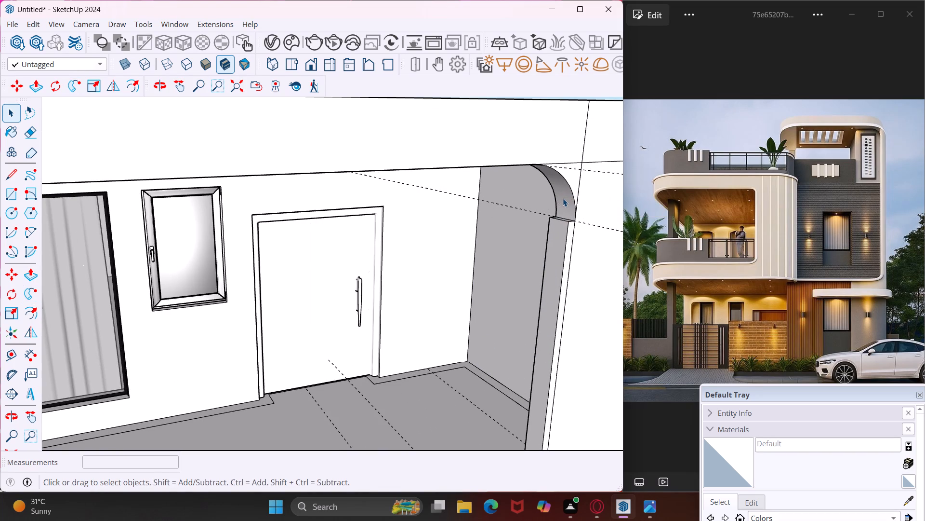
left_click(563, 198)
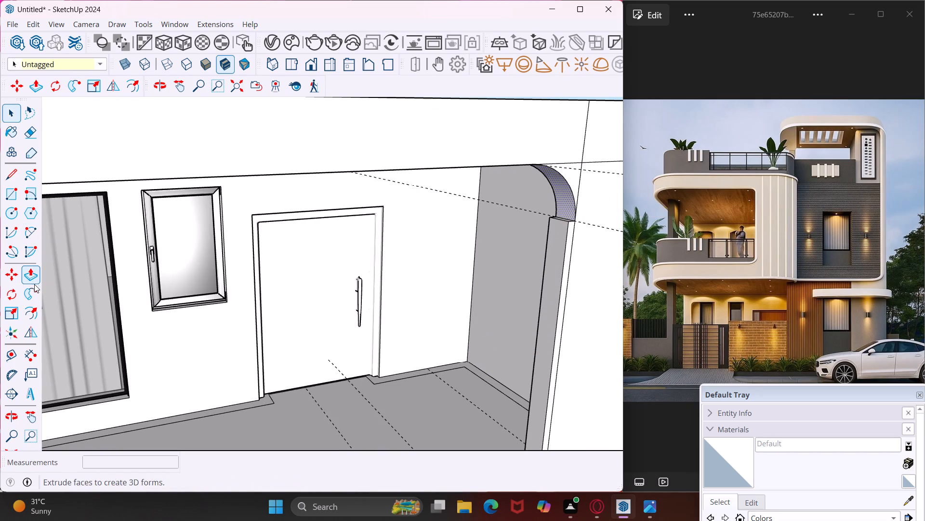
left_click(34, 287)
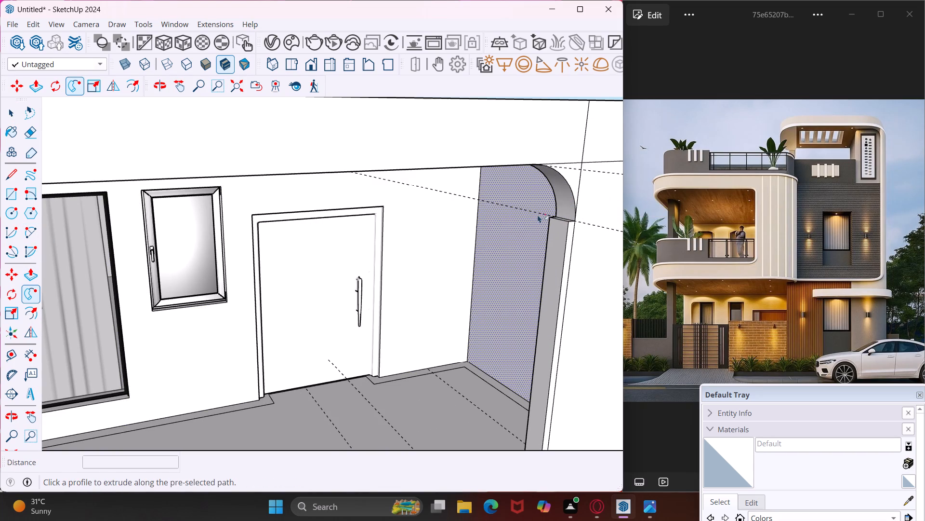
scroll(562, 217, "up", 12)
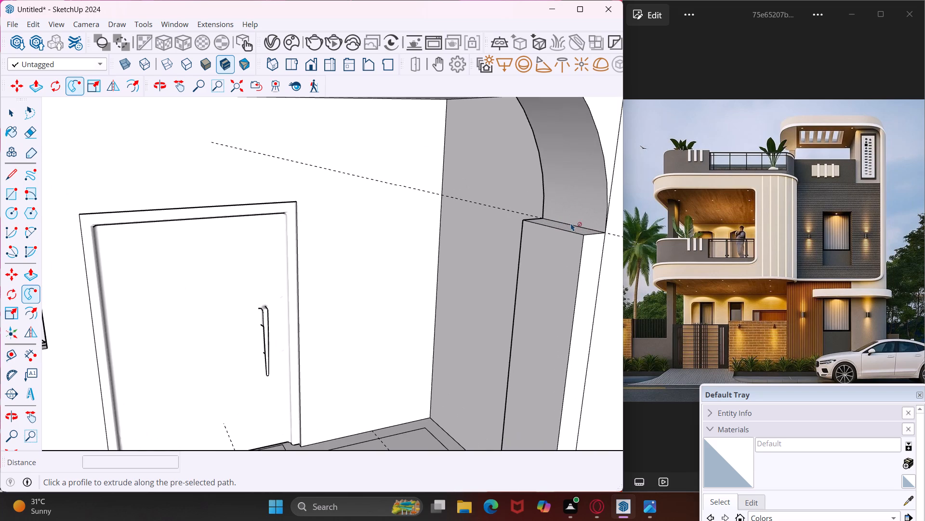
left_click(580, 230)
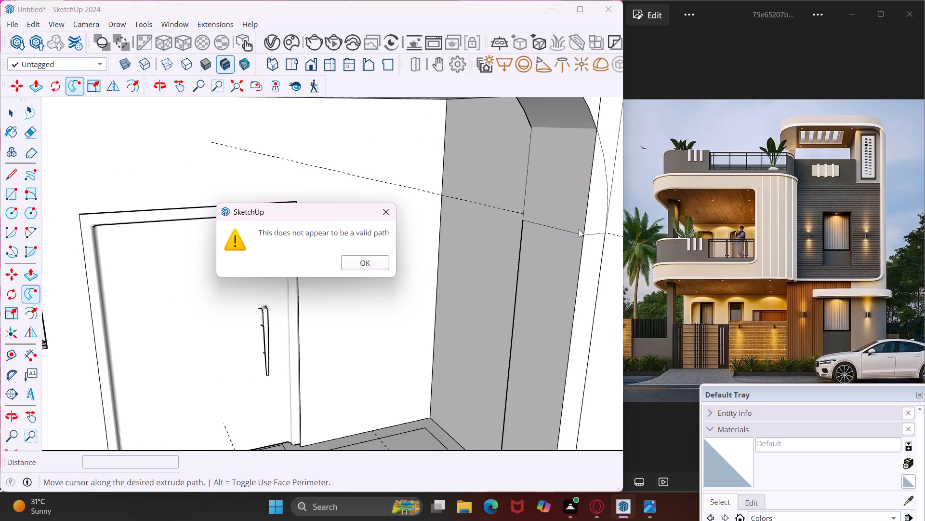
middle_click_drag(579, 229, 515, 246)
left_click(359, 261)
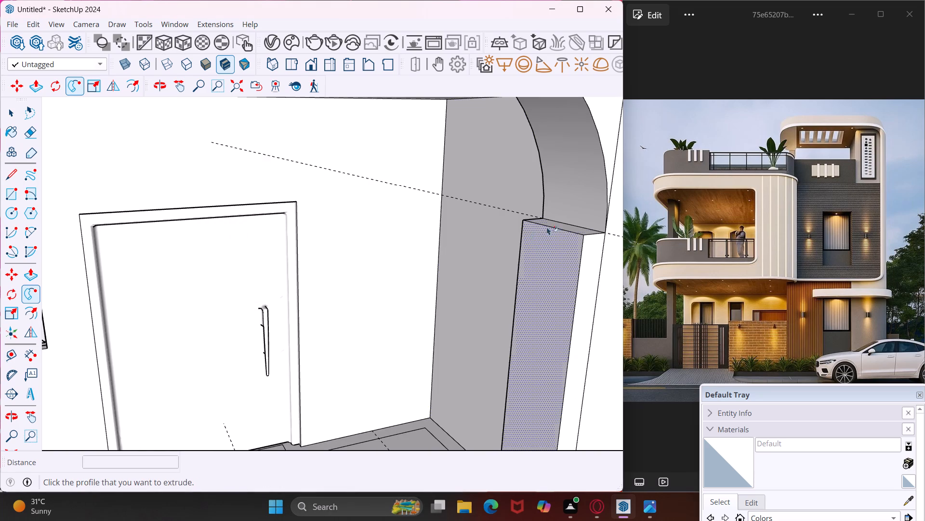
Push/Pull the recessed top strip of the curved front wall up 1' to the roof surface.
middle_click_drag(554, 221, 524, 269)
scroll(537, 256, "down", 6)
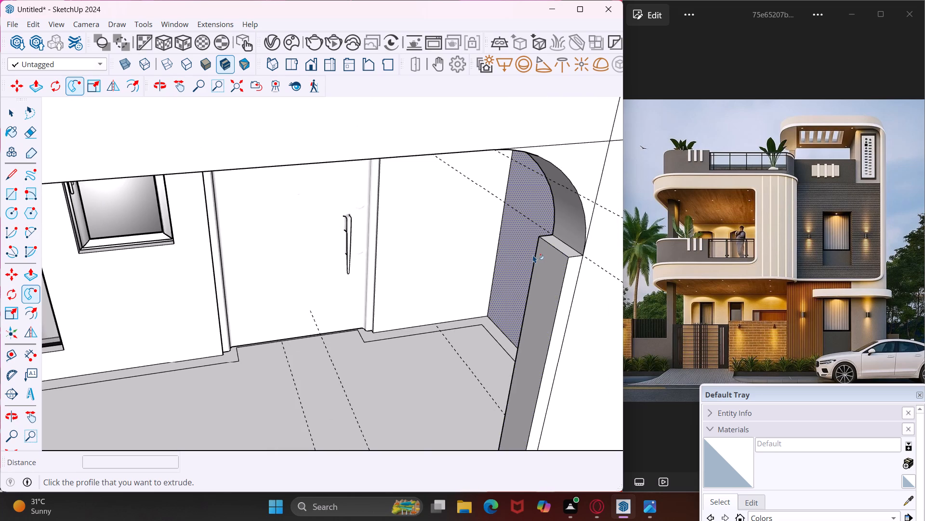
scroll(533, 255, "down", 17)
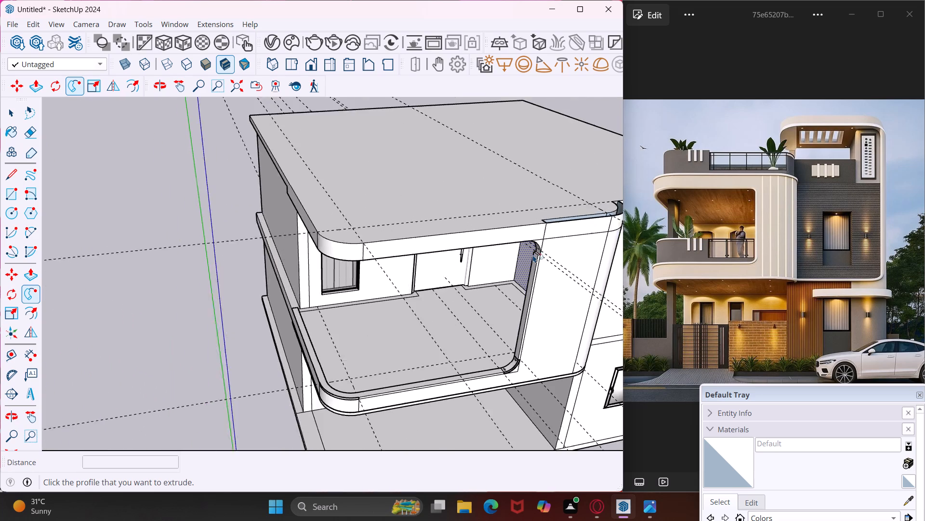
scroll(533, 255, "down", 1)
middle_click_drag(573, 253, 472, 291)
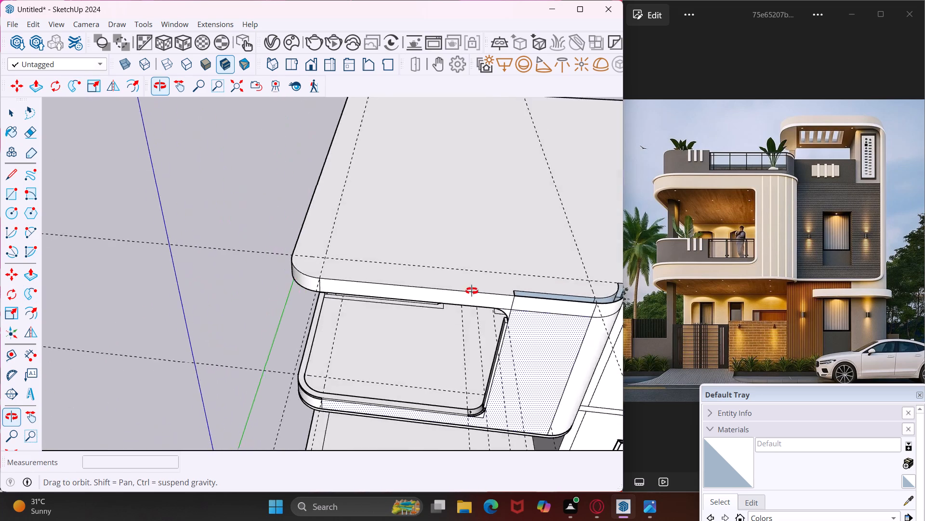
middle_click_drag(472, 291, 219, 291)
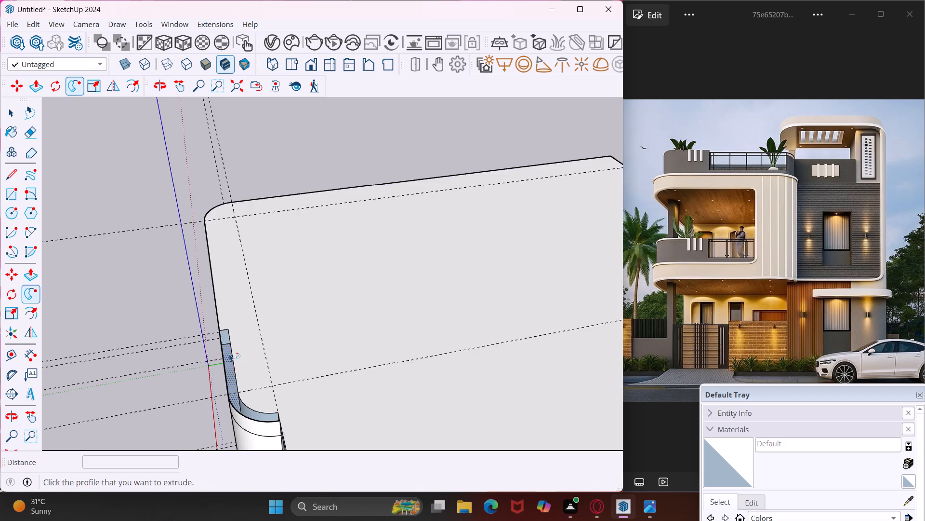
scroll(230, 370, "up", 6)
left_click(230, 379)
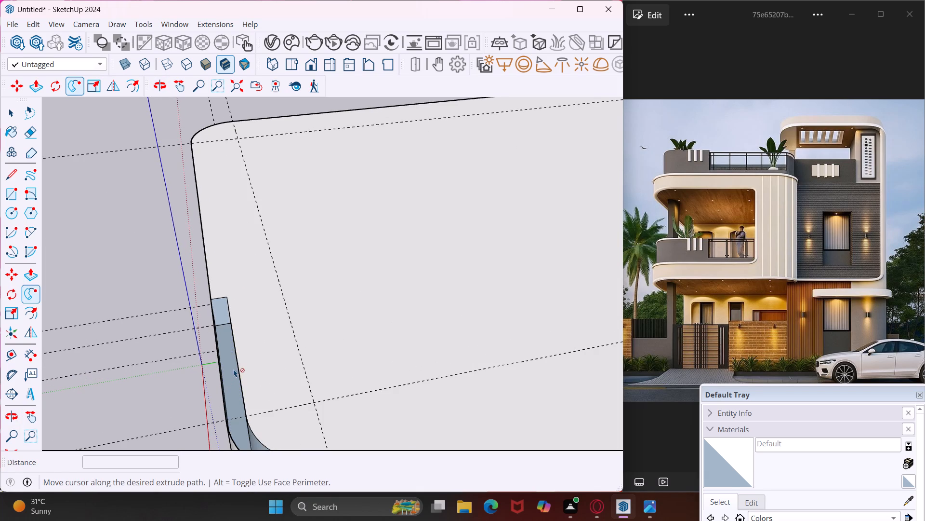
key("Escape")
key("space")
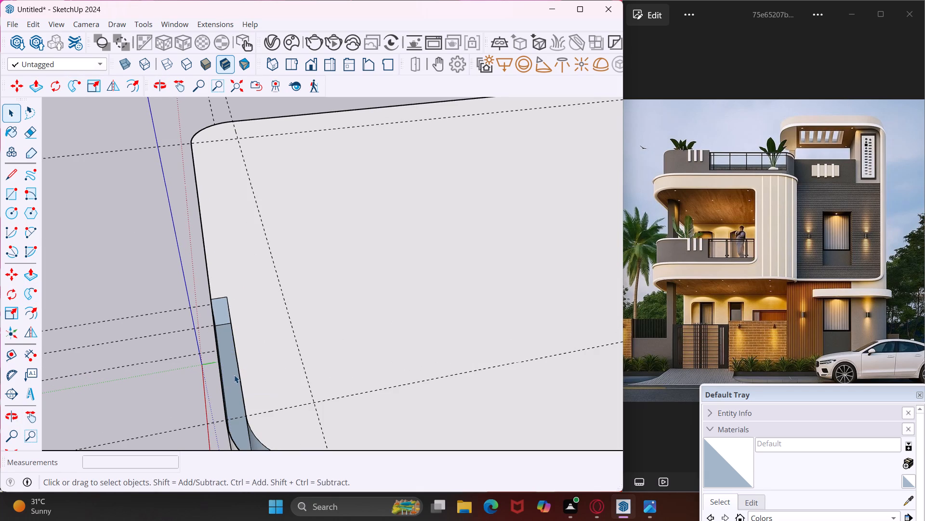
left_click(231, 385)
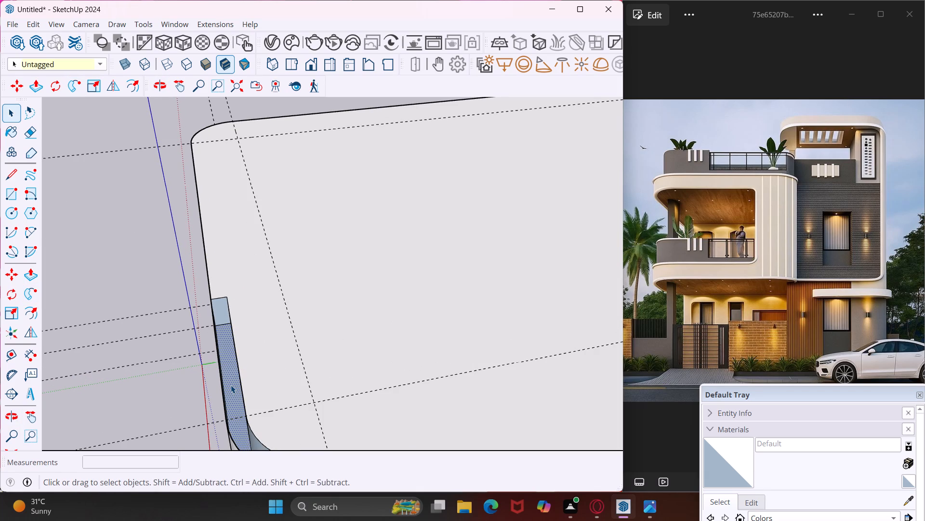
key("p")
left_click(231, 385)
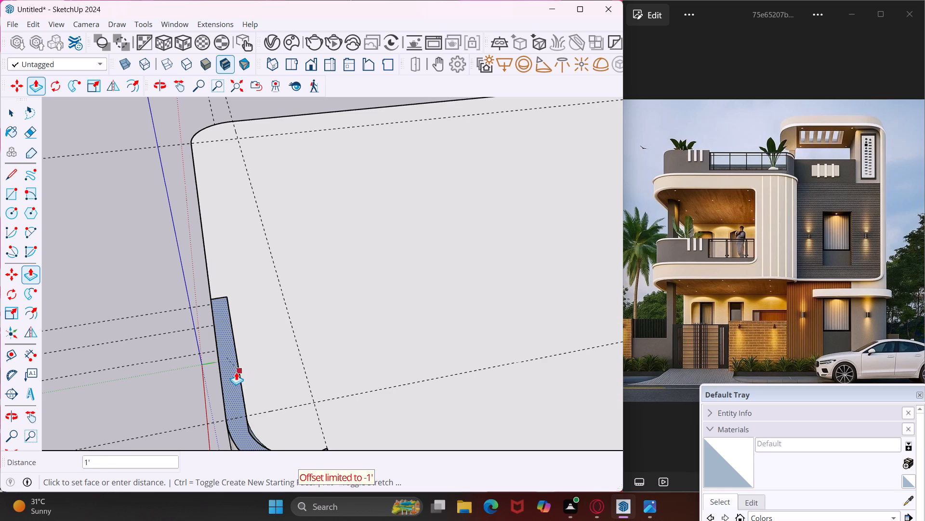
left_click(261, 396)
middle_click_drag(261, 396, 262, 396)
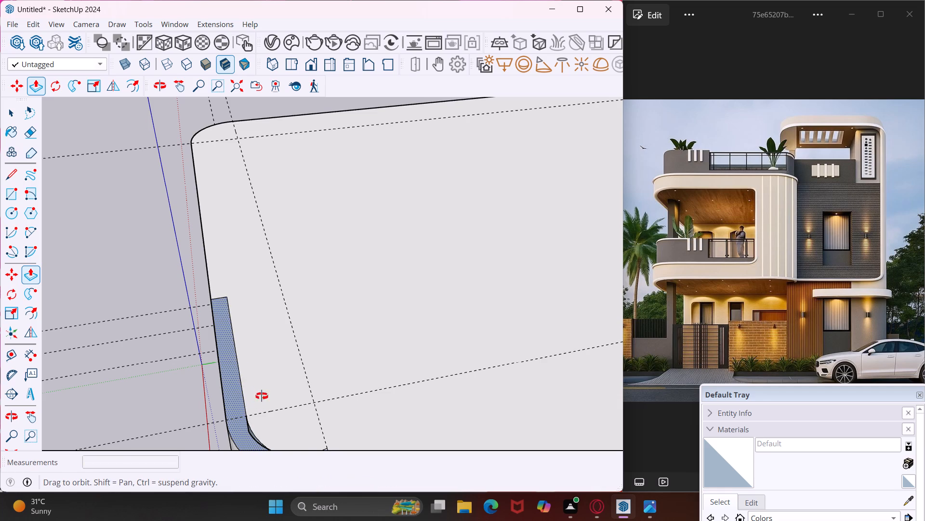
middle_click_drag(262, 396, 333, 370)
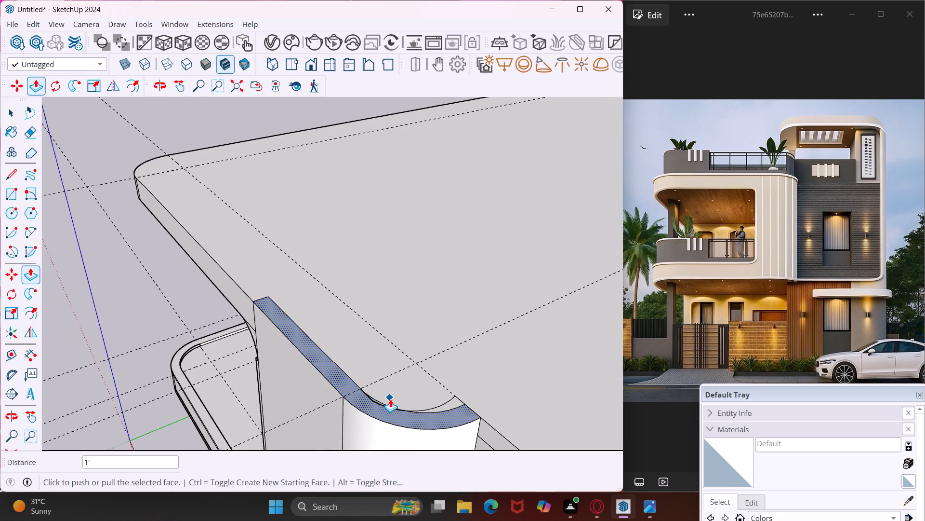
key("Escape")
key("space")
Undo the roof-strip Push/Pull and the trim extrusions on the vertical side, lower corner and slab border, leaving the small rectangle at the wall end.
scroll(312, 377, "down", 5)
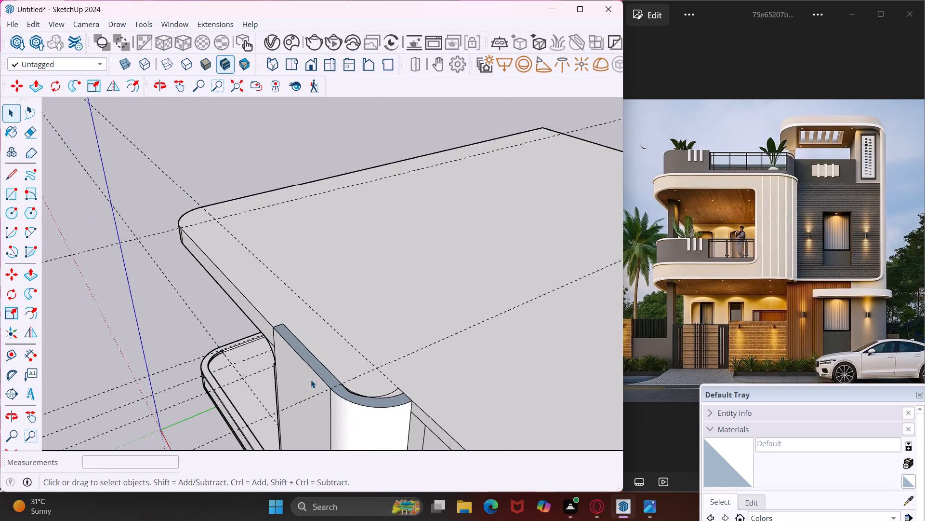
middle_click_drag(304, 400, 508, 326)
scroll(492, 321, "down", 6)
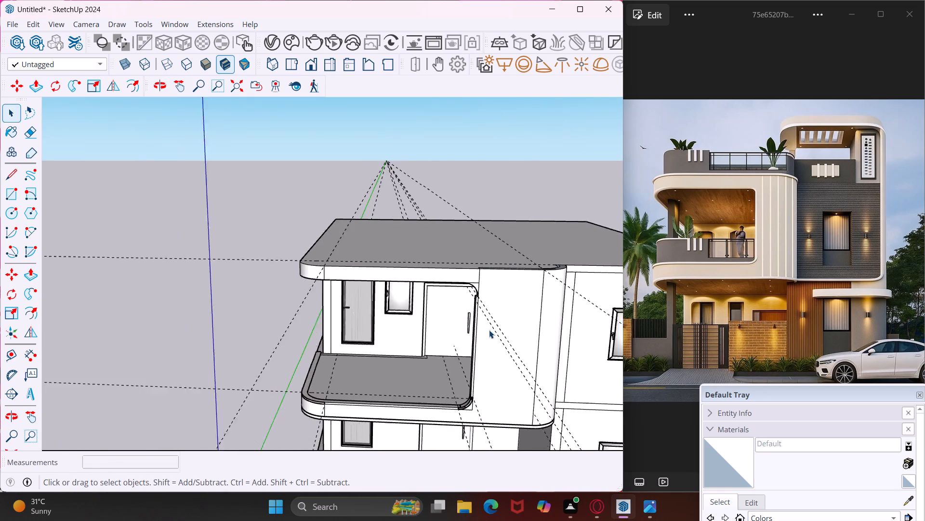
scroll(489, 330, "down", 1)
scroll(457, 395, "up", 9)
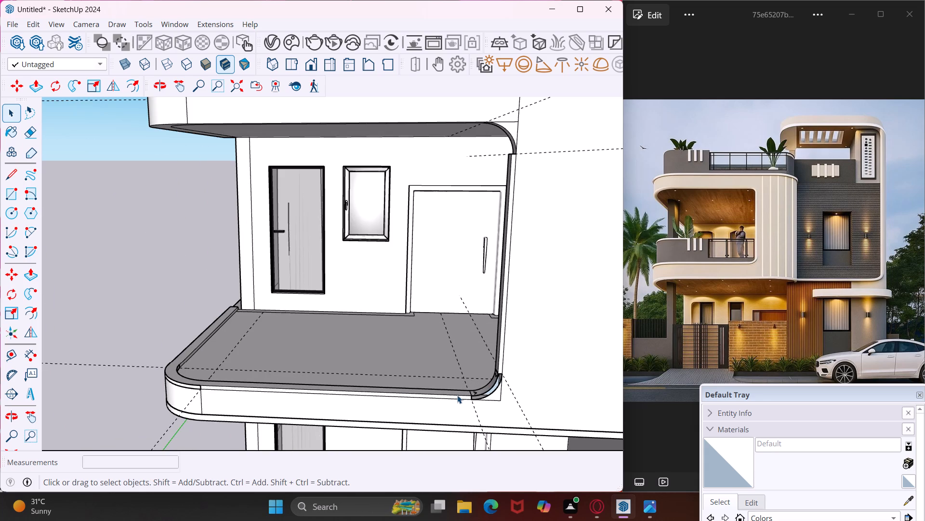
key("ctrl+z")
key("ctrl+z")
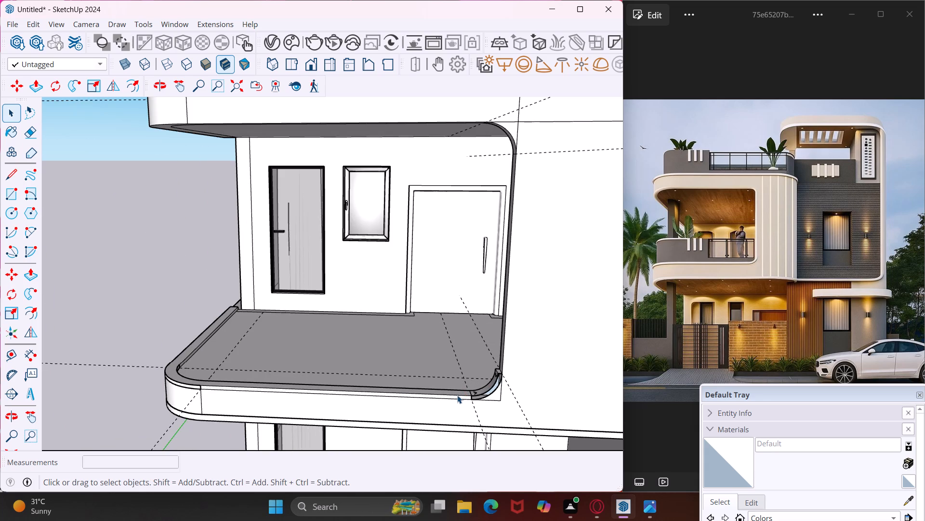
key("ctrl+z")
key("ctrl+z")
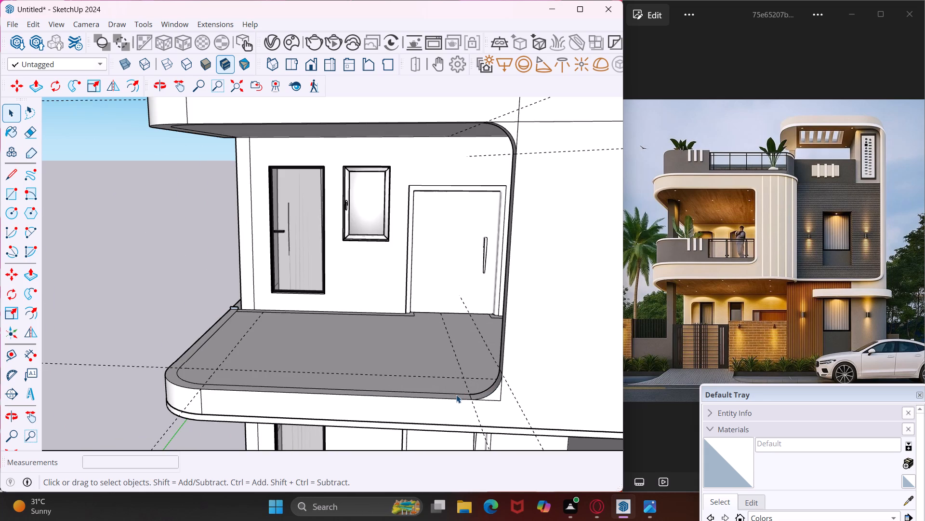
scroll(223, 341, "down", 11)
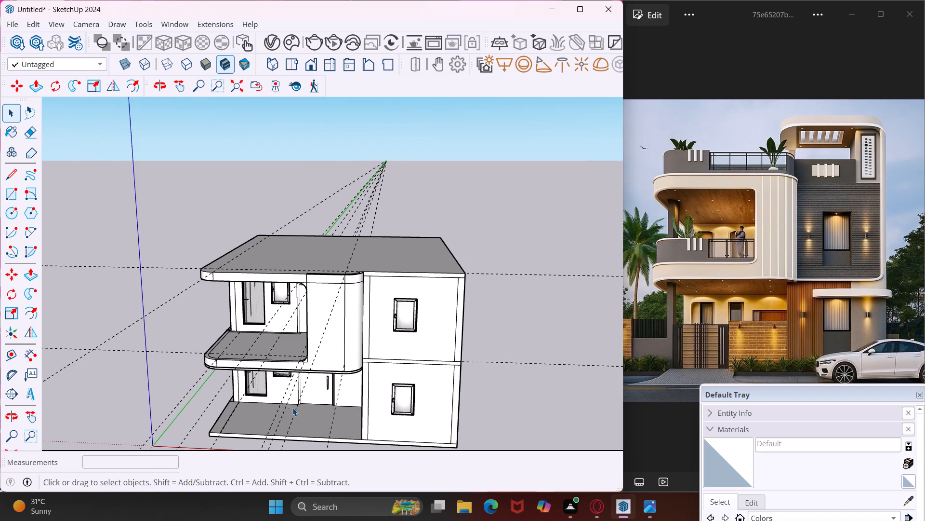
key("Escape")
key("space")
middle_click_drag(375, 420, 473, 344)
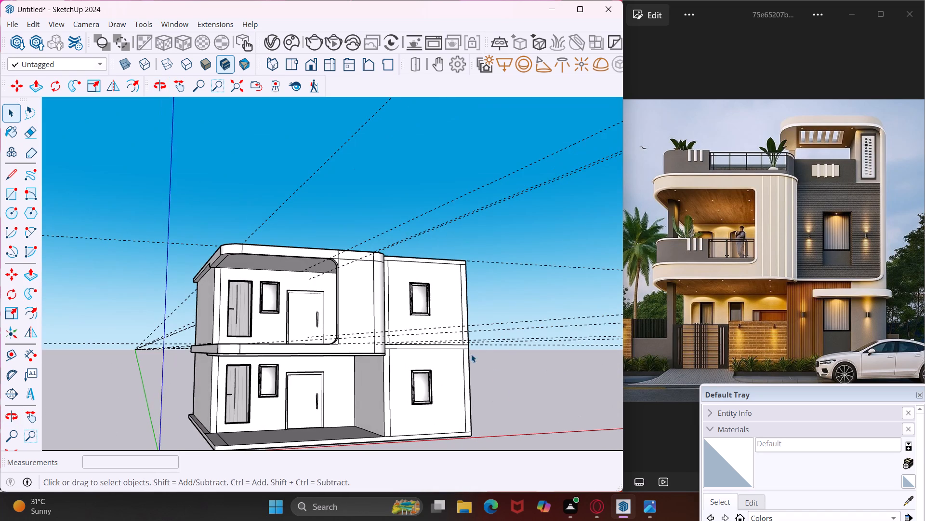
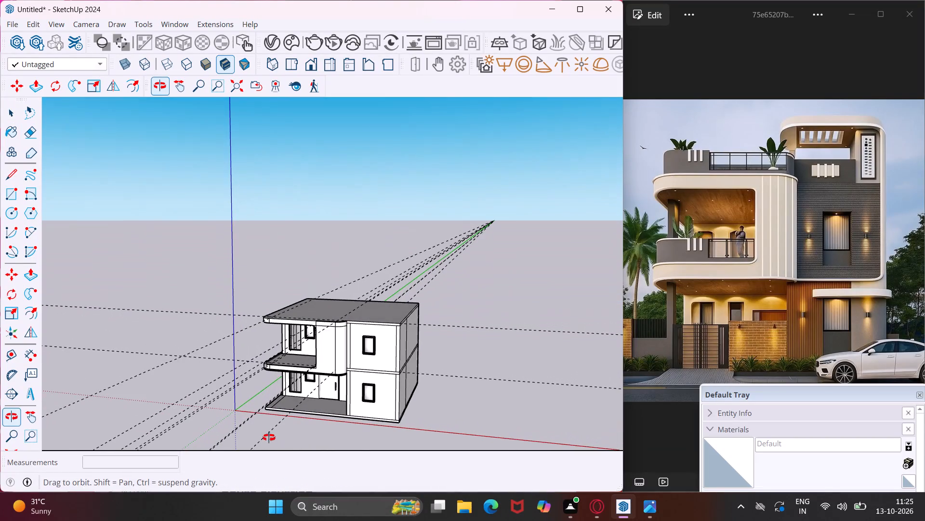
Delete all the dashed guide lines from the house model.
scroll(309, 314, "up", 8)
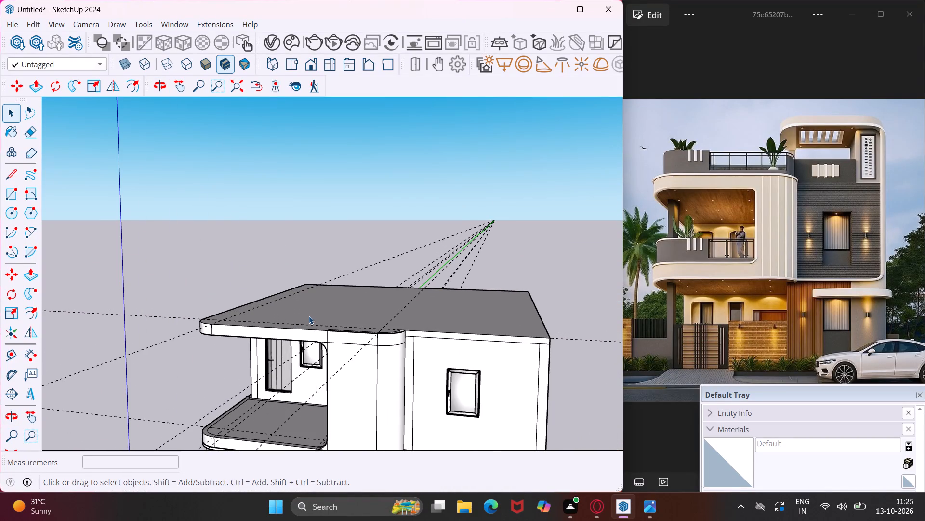
middle_click_drag(305, 316, 290, 386)
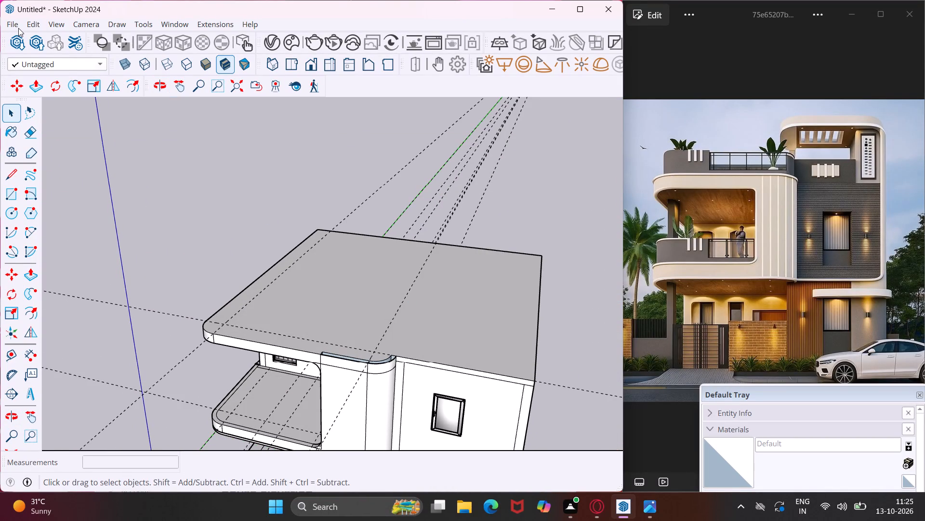
left_click(33, 25)
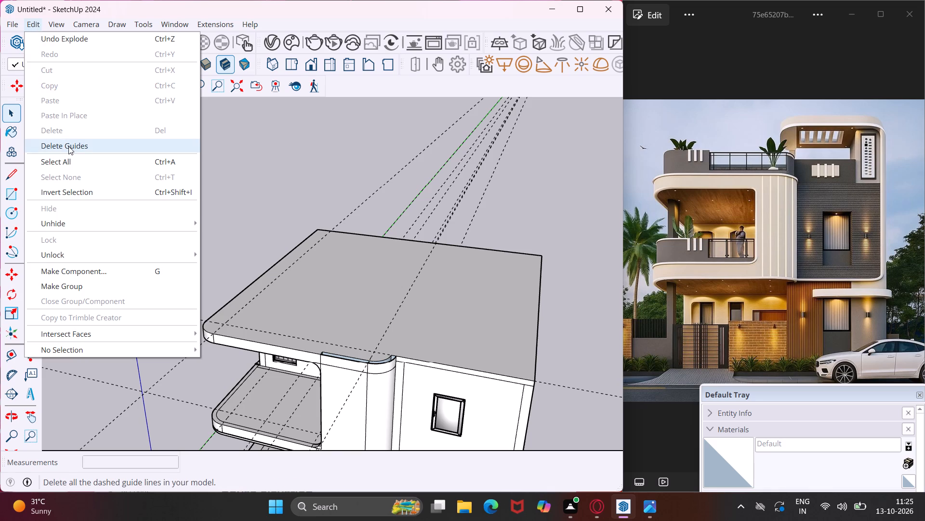
left_click(68, 146)
Draw a two-point arc along the inner curve of the roof notch, about 2' 2" across with a bulge of about 5 1/4".
scroll(132, 193, "down", 10)
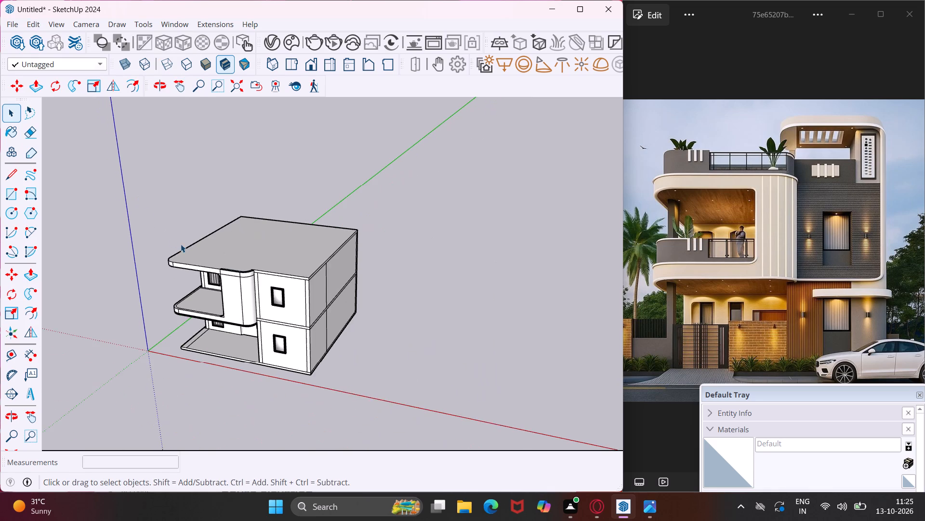
middle_click_drag(216, 251, 87, 346)
scroll(217, 247, "up", 5)
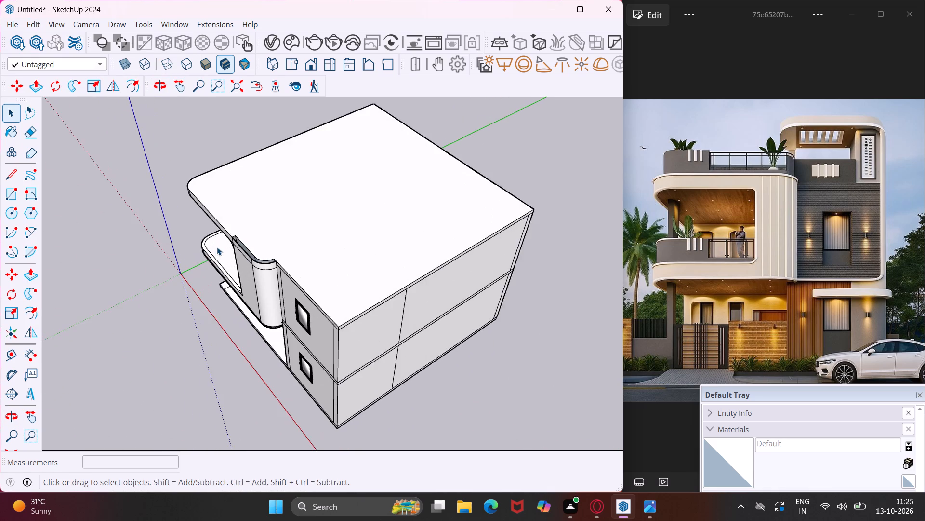
scroll(217, 247, "up", 5)
middle_click_drag(239, 248, 60, 290)
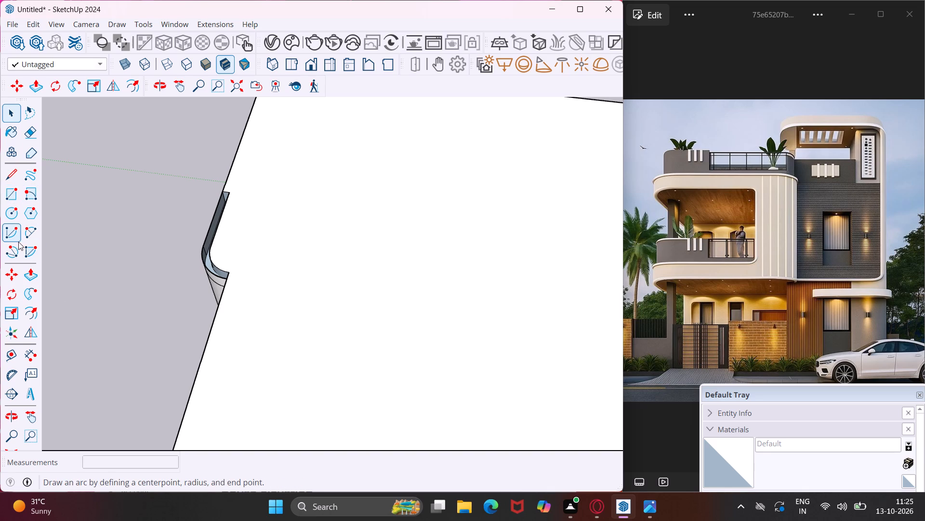
left_click(29, 229)
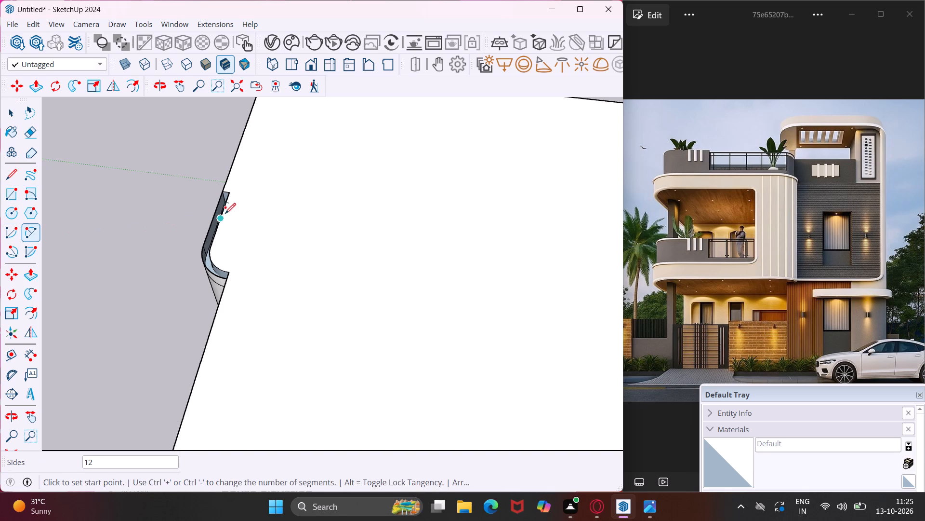
scroll(229, 195, "up", 8)
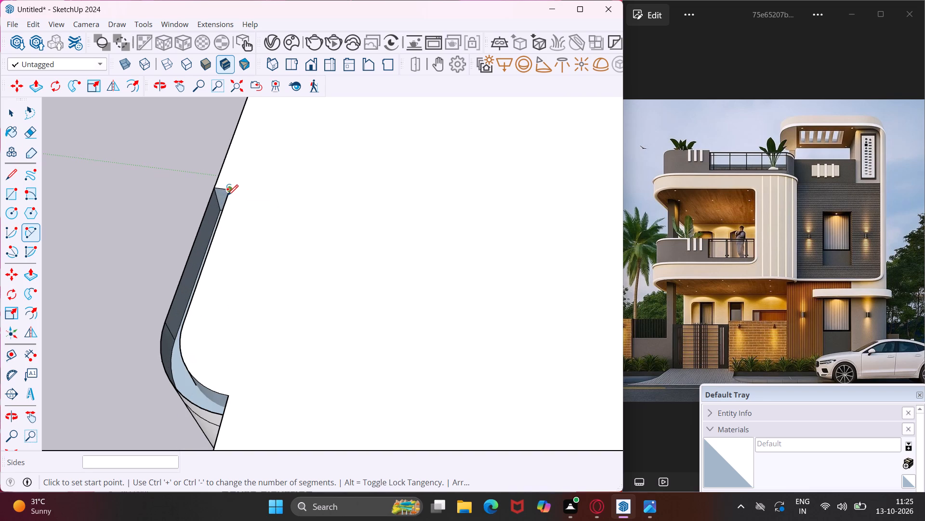
left_click(228, 191)
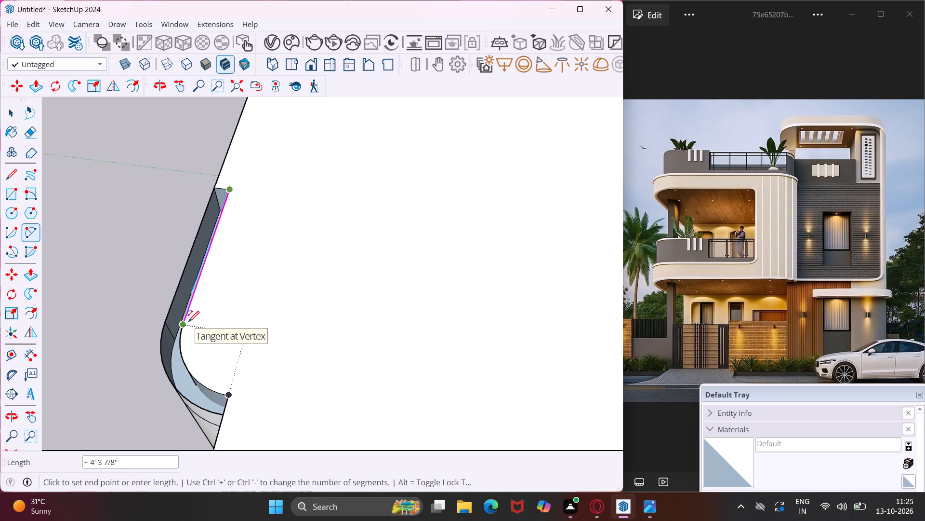
key("Escape")
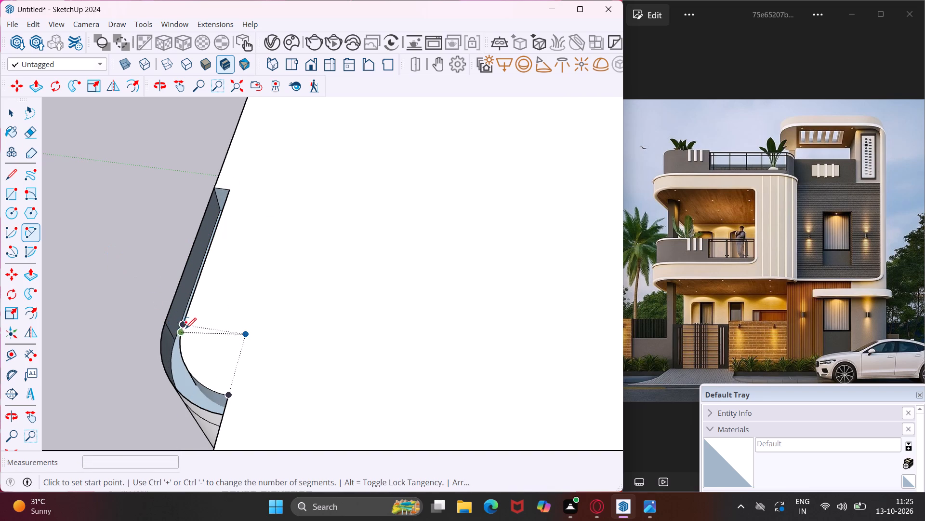
left_click(185, 324)
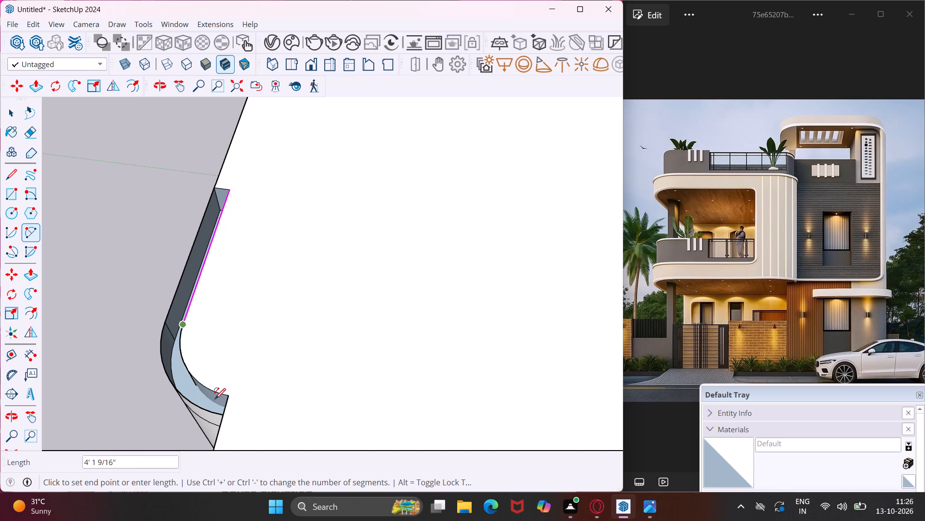
scroll(225, 397, "up", 1)
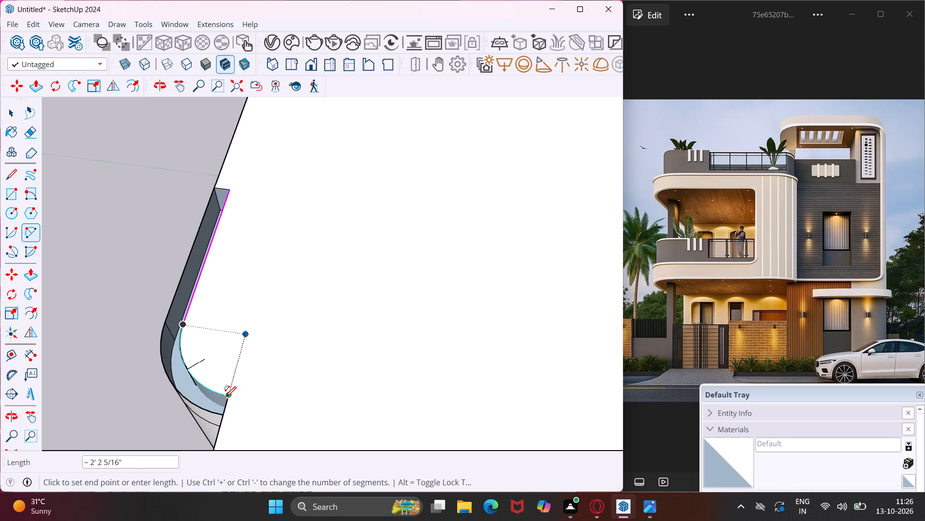
scroll(225, 397, "up", 9)
left_click(232, 398)
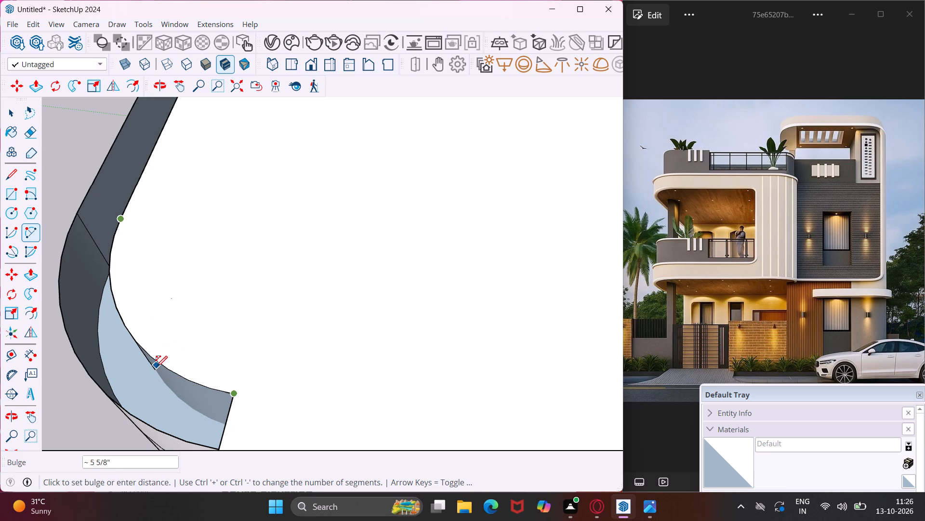
scroll(157, 367, "up", 4)
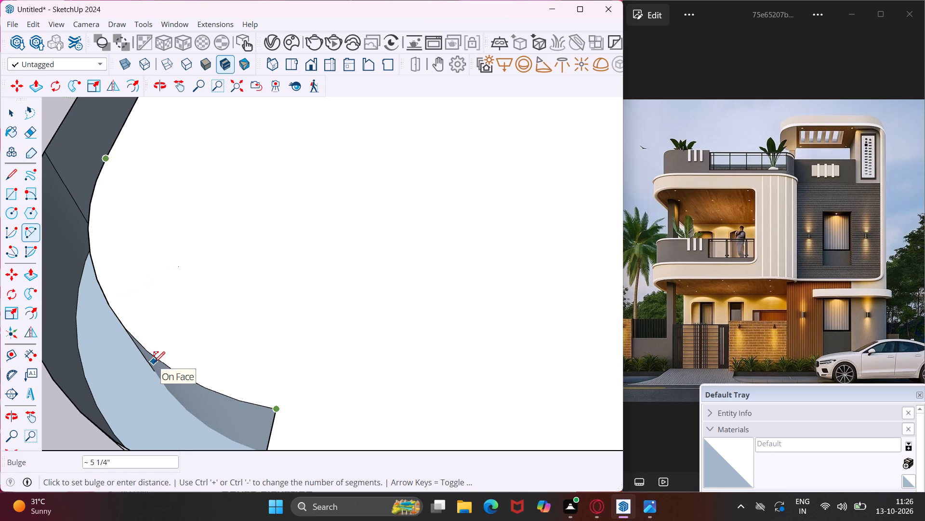
left_click(154, 362)
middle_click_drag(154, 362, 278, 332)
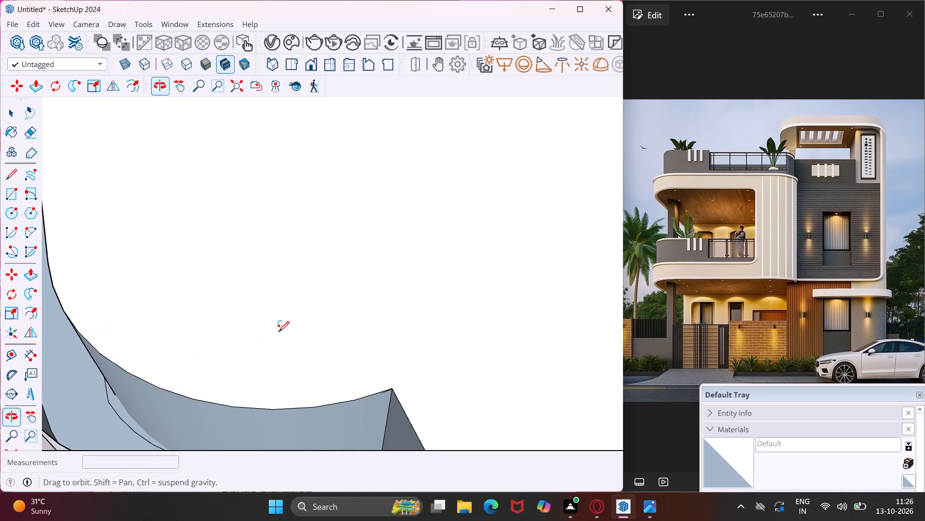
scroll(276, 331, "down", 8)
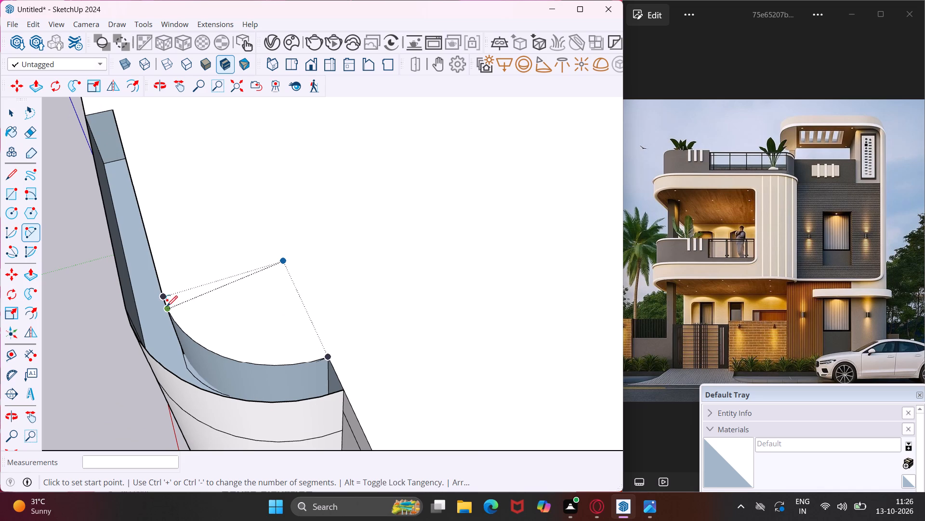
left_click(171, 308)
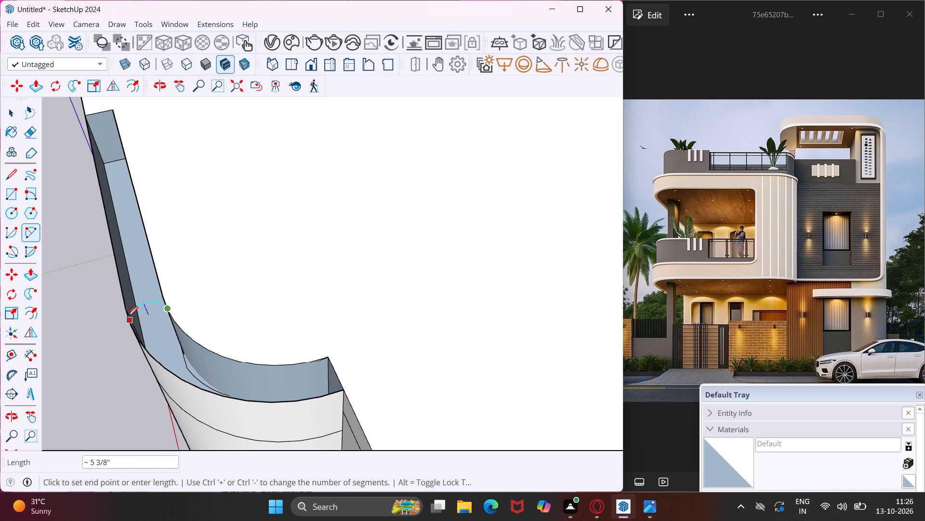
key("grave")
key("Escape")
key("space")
Draw a line about 5 3/8" long across the notch, from the inner arc's start to the roof slab's outer edge, to close the face.
left_click(20, 178)
left_click(168, 311)
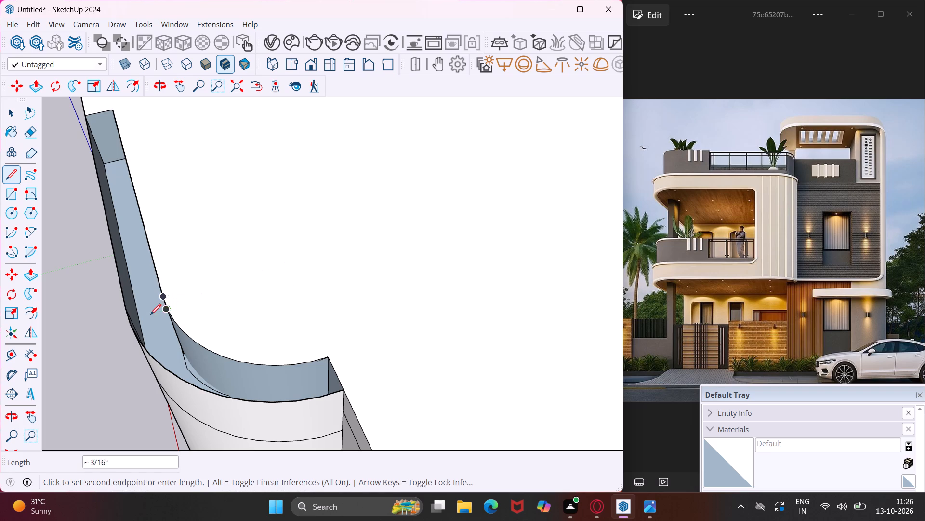
middle_click_drag(130, 318, 122, 323)
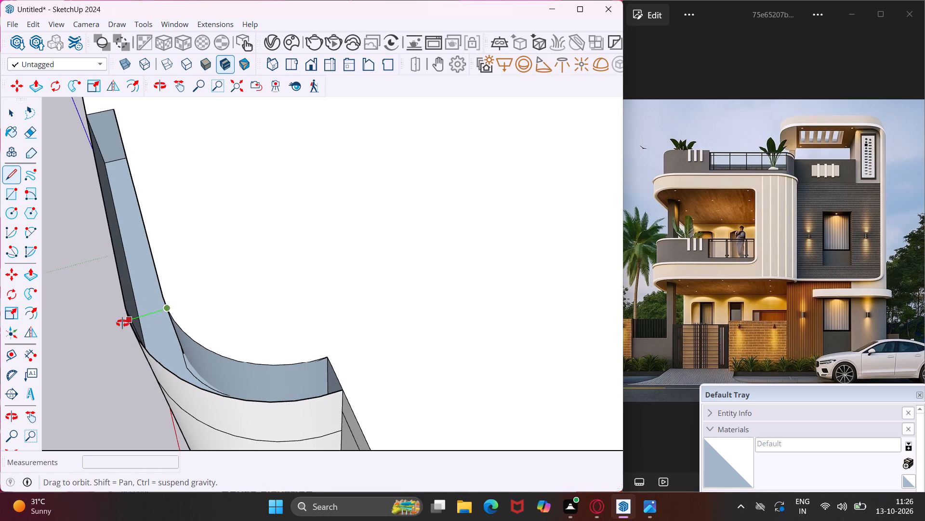
middle_click_drag(122, 323, 34, 374)
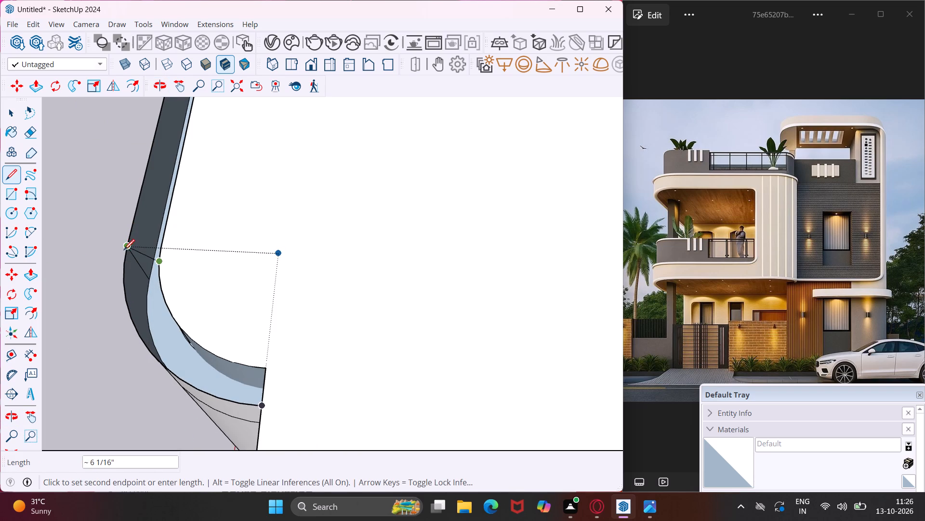
scroll(125, 257, "up", 8)
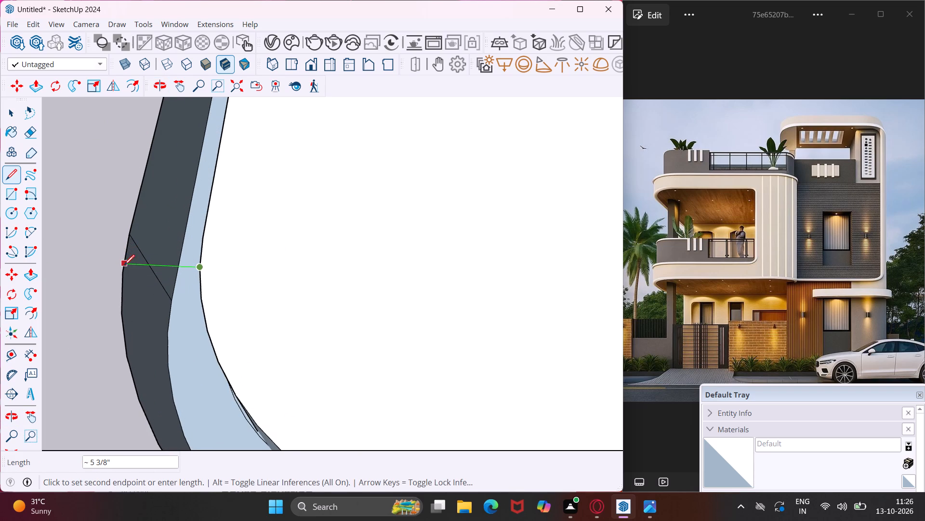
left_click(124, 265)
scroll(132, 264, "down", 16)
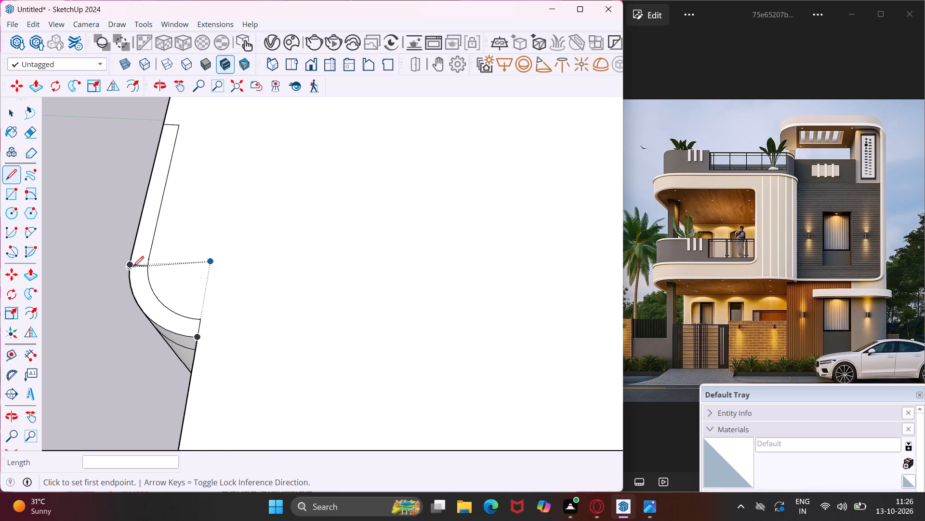
key("Escape")
key("space")
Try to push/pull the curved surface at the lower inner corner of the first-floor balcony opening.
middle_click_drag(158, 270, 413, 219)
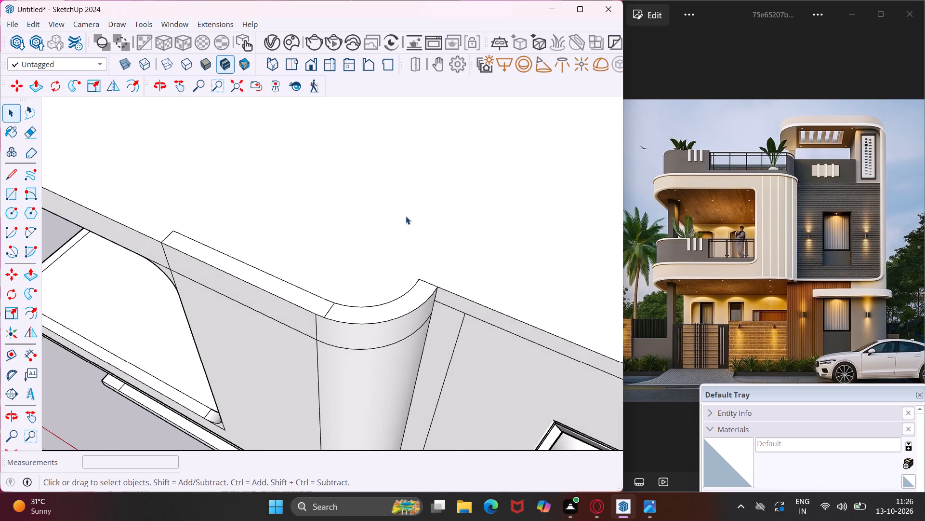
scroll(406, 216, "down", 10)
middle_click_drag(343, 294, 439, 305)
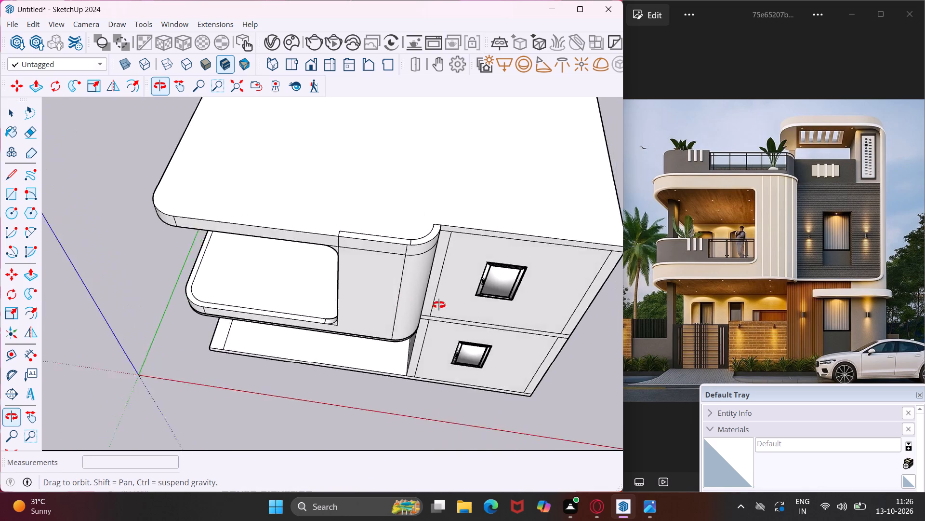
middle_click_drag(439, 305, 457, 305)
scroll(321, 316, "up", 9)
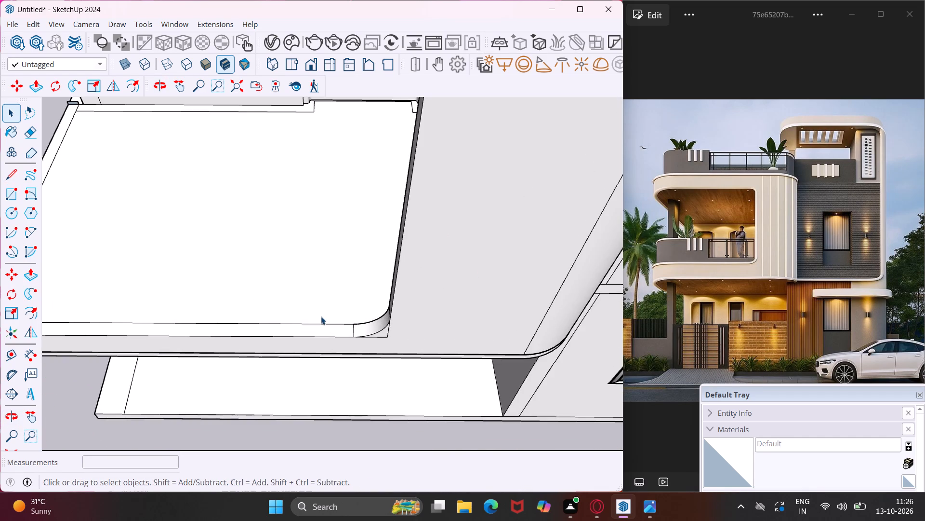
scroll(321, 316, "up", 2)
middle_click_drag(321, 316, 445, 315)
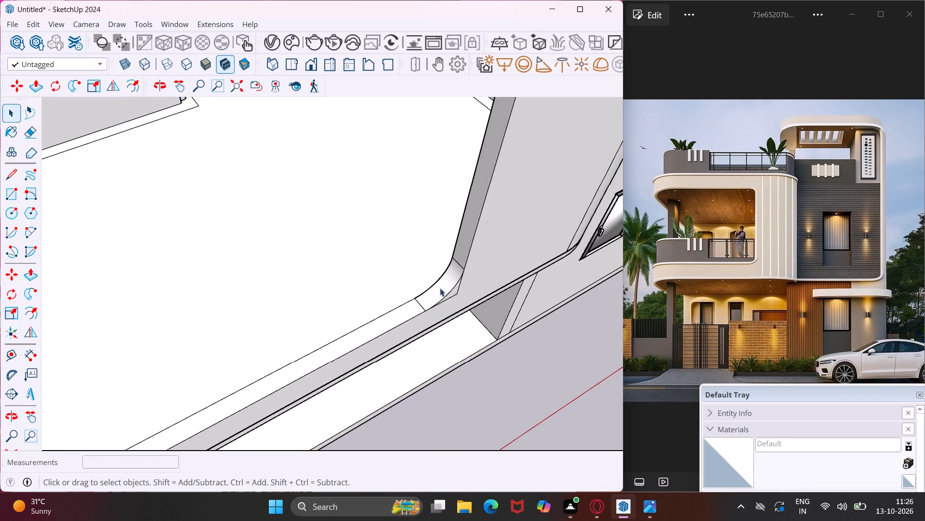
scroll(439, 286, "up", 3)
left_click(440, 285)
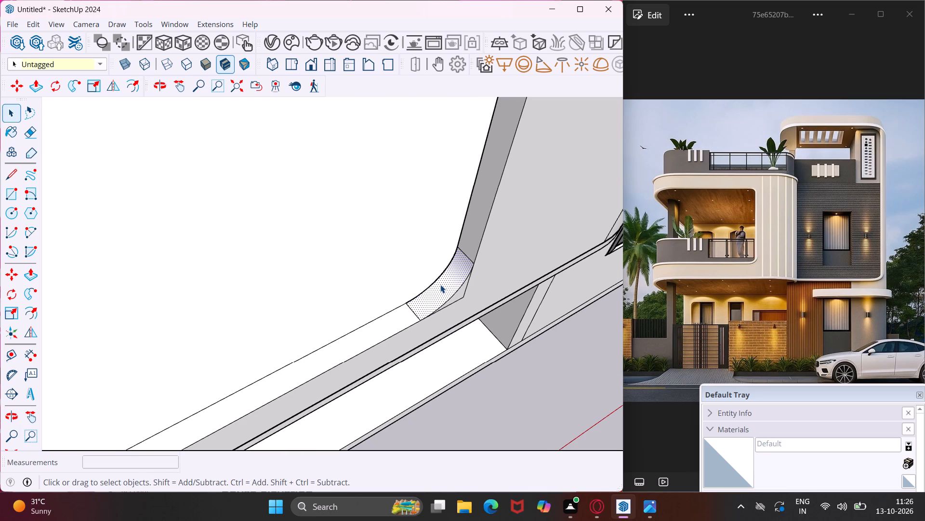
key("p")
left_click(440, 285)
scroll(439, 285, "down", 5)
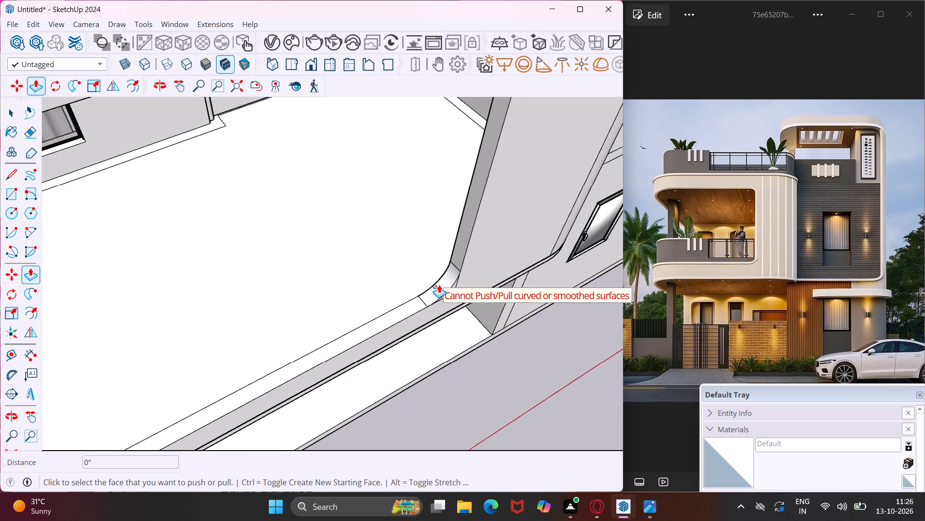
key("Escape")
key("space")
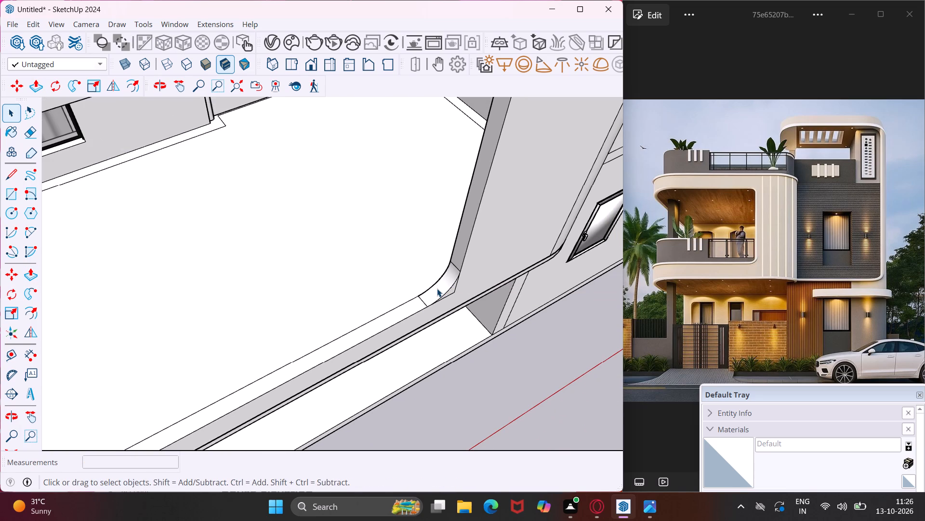
Delete the three leftover edges around the small dark notch where the first-floor balcony's border strip meets the side wall.
scroll(437, 288, "down", 6)
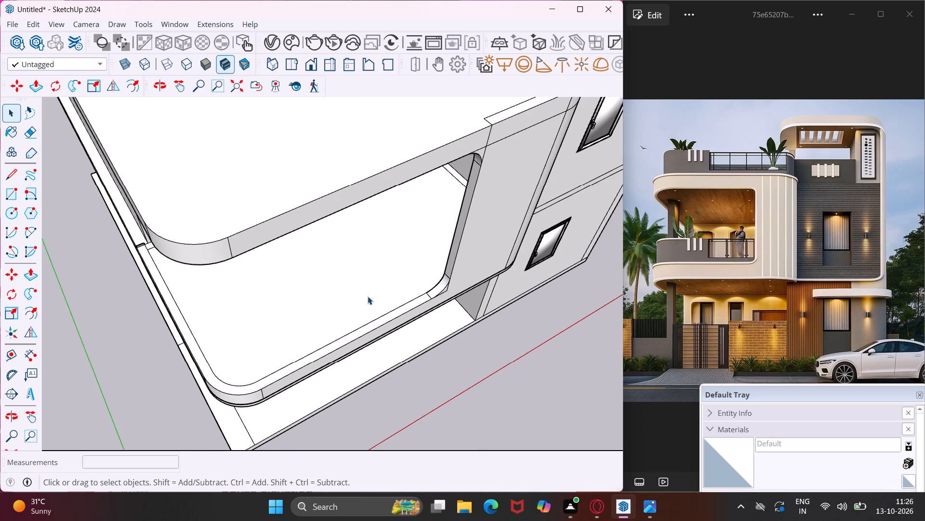
scroll(162, 284, "up", 5)
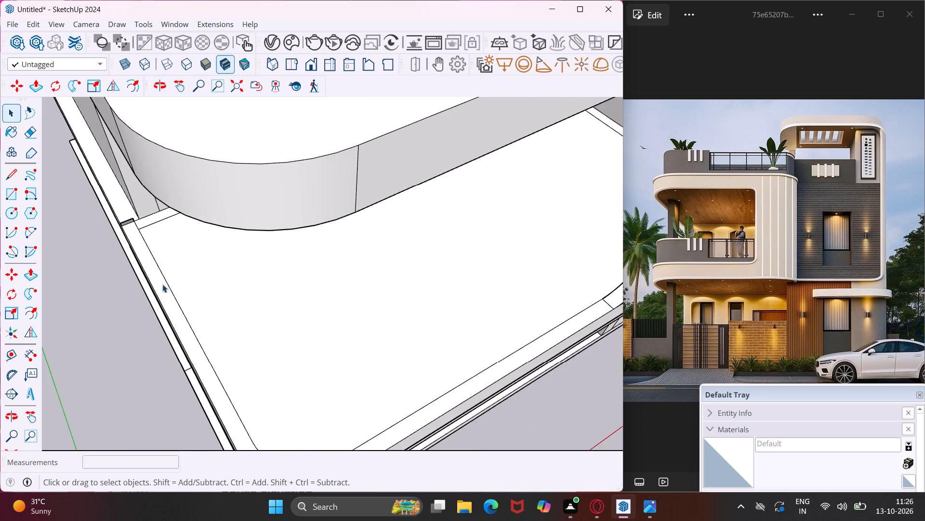
scroll(162, 284, "up", 4)
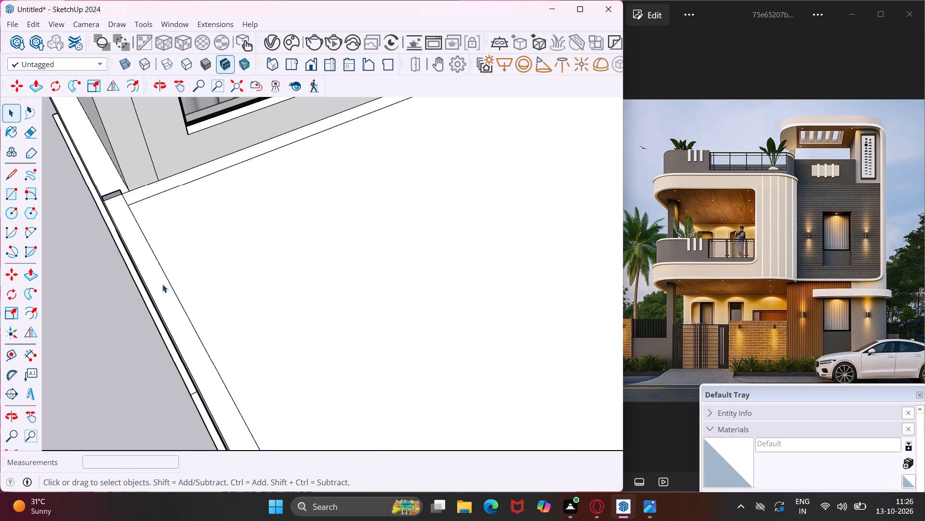
left_click(117, 194)
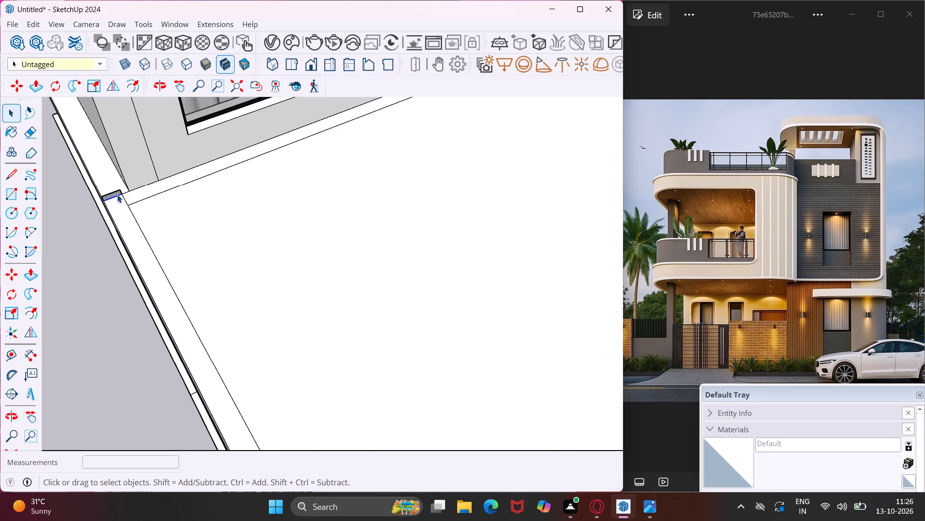
scroll(117, 194, "up", 4)
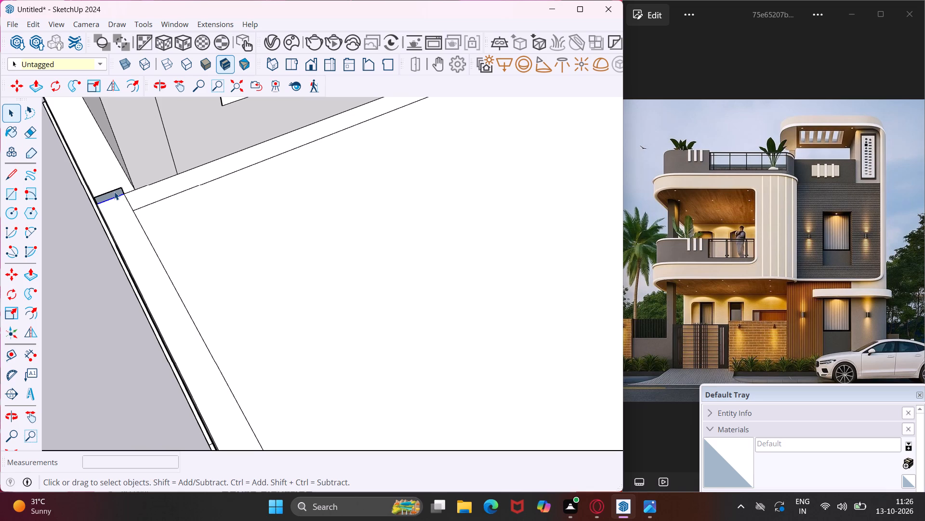
key("Escape")
left_click(114, 192)
key("Delete")
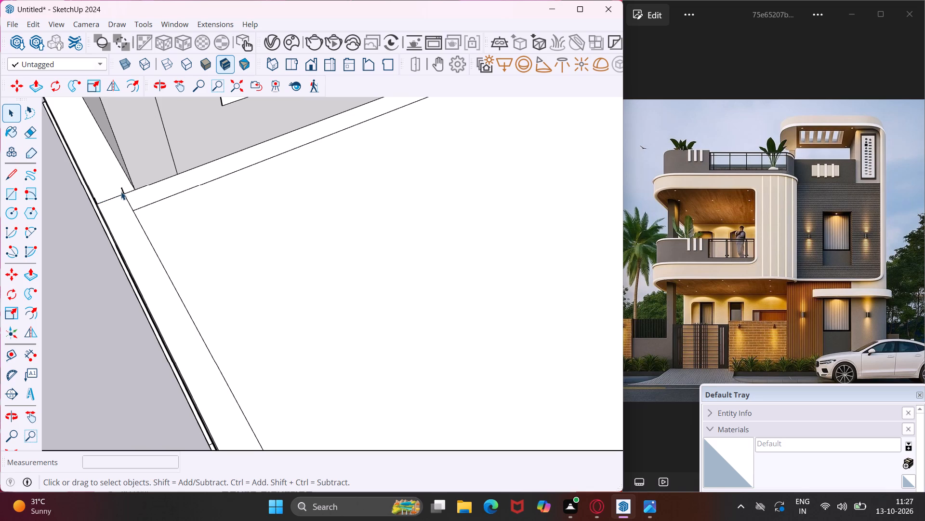
left_click(121, 190)
key("Delete")
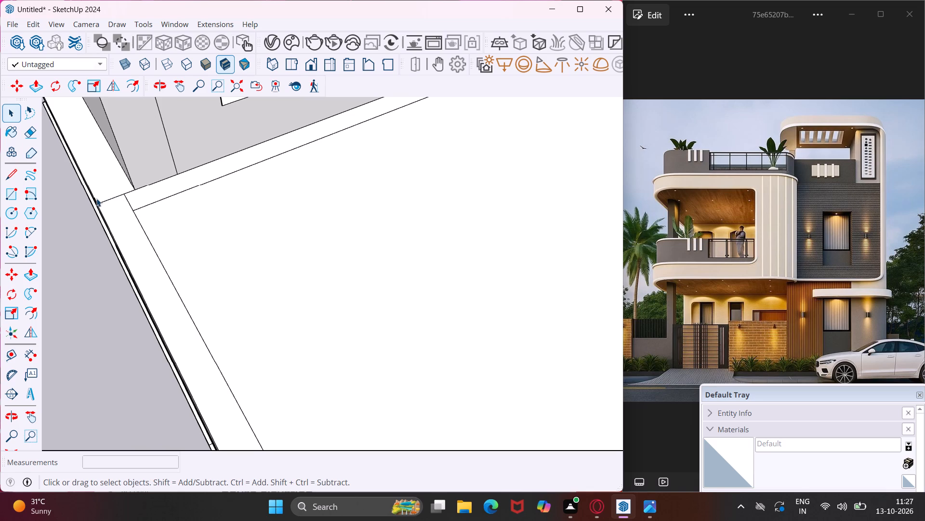
left_click(94, 200)
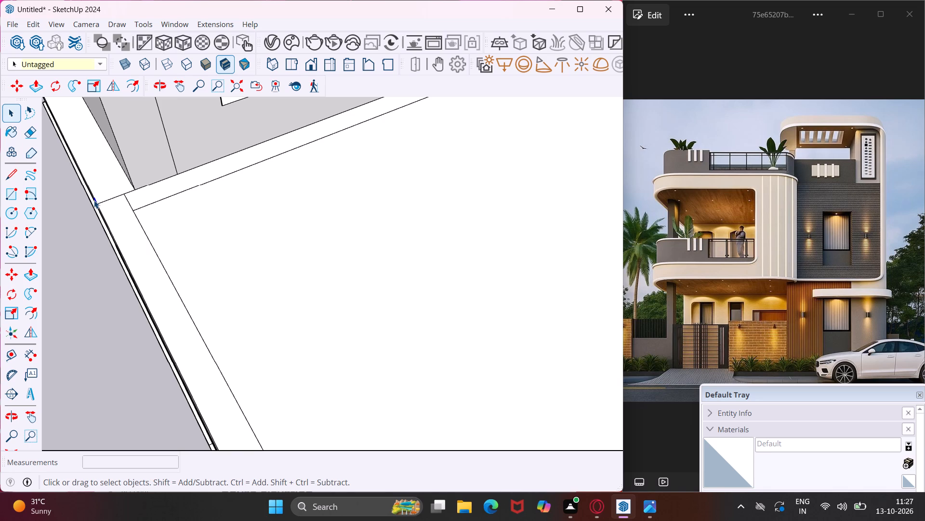
key("Delete")
Offset the outline of the first-floor balcony's border face inward by about 1 5/16".
middle_click_drag(94, 201, 139, 191)
scroll(115, 203, "up", 1)
scroll(139, 191, "down", 2)
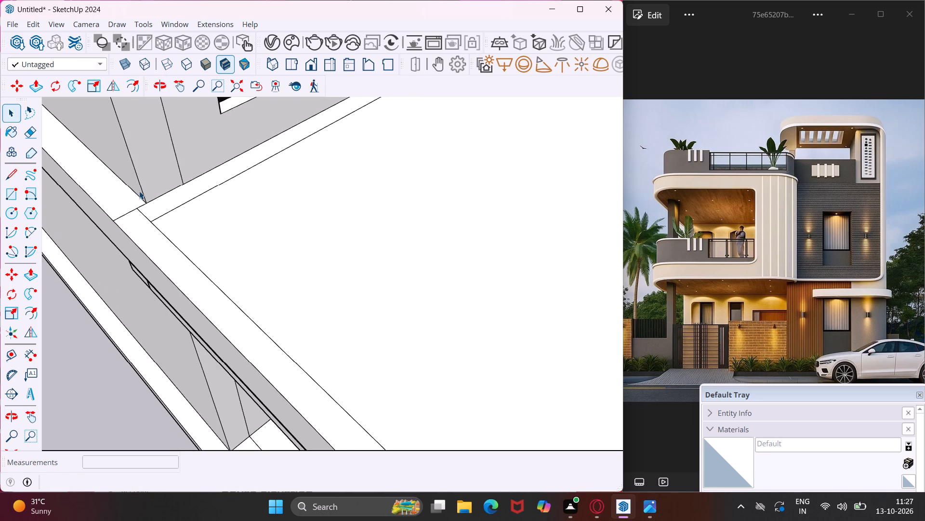
scroll(139, 191, "down", 2)
left_click(153, 237)
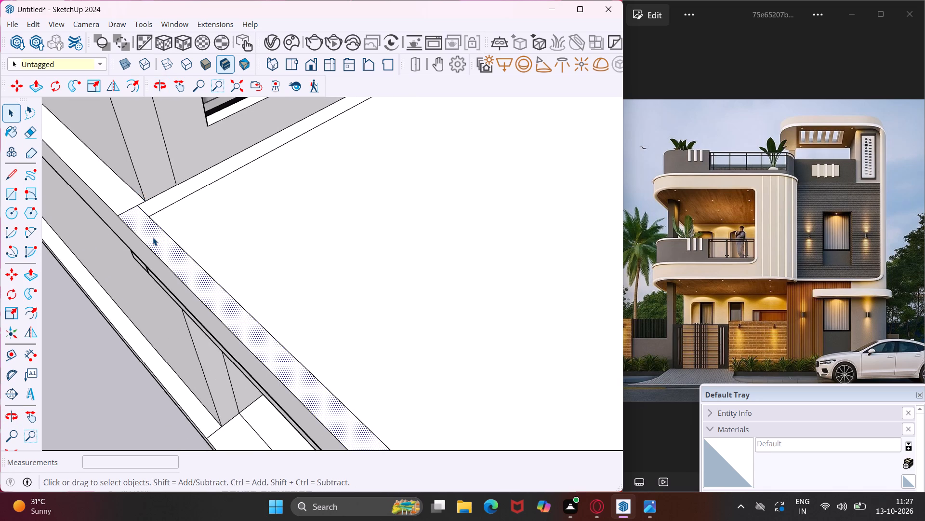
scroll(153, 238, "down", 7)
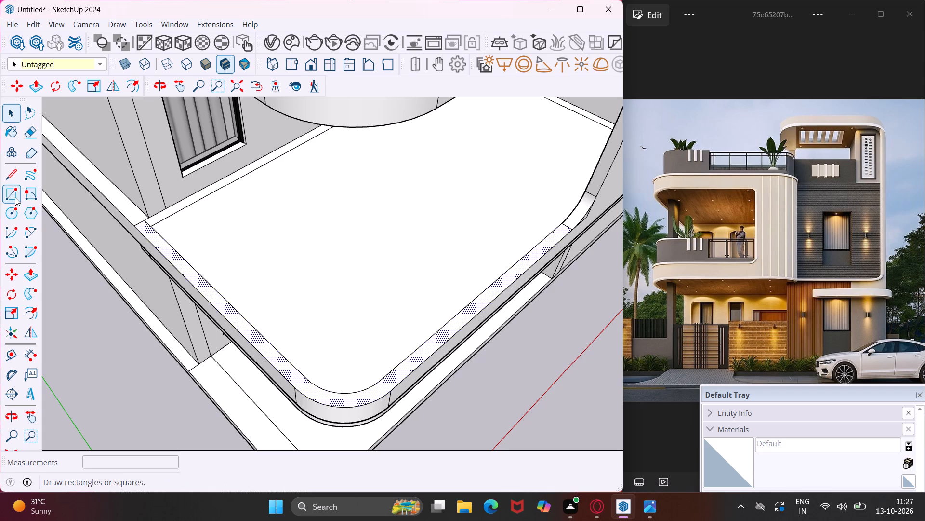
left_click(38, 315)
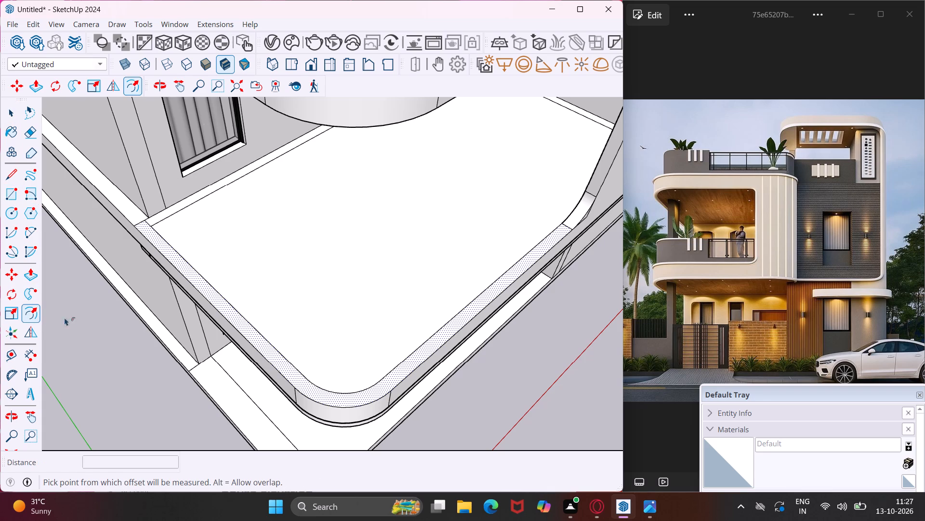
scroll(167, 270, "up", 8)
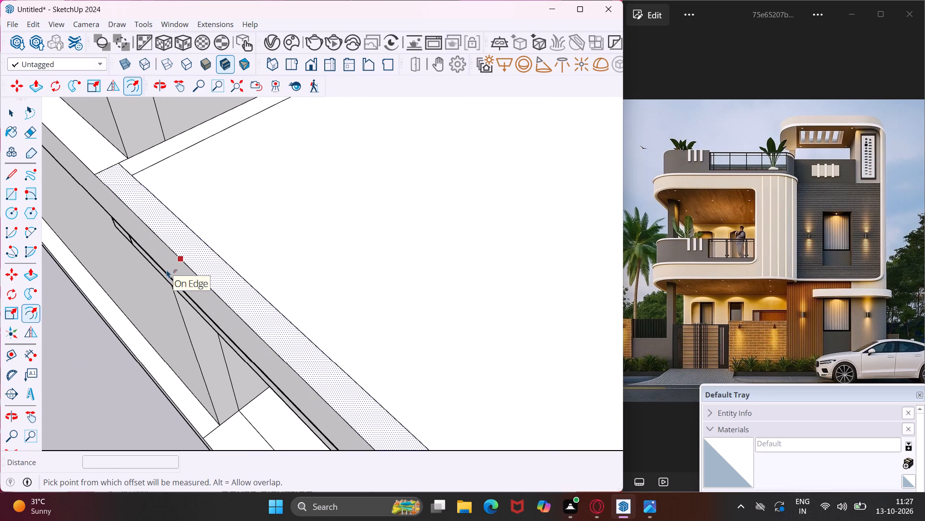
left_click(181, 258)
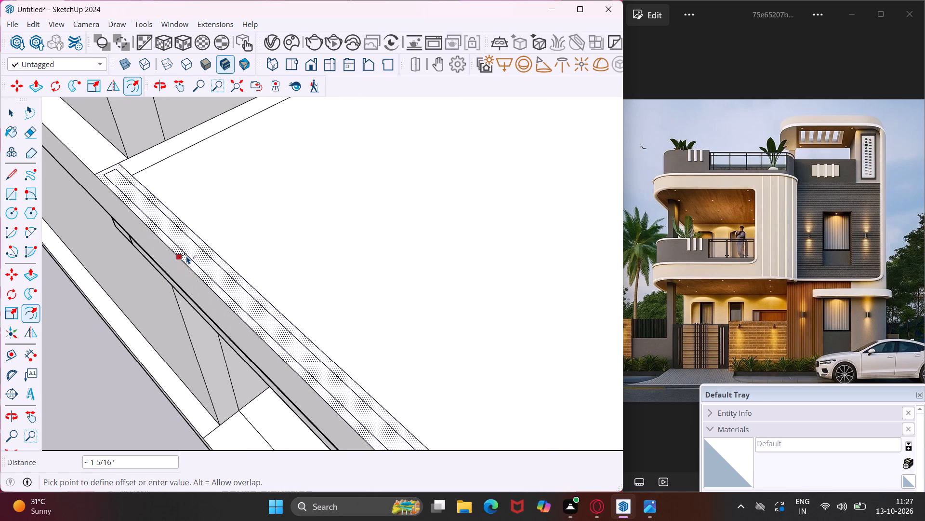
left_click(186, 256)
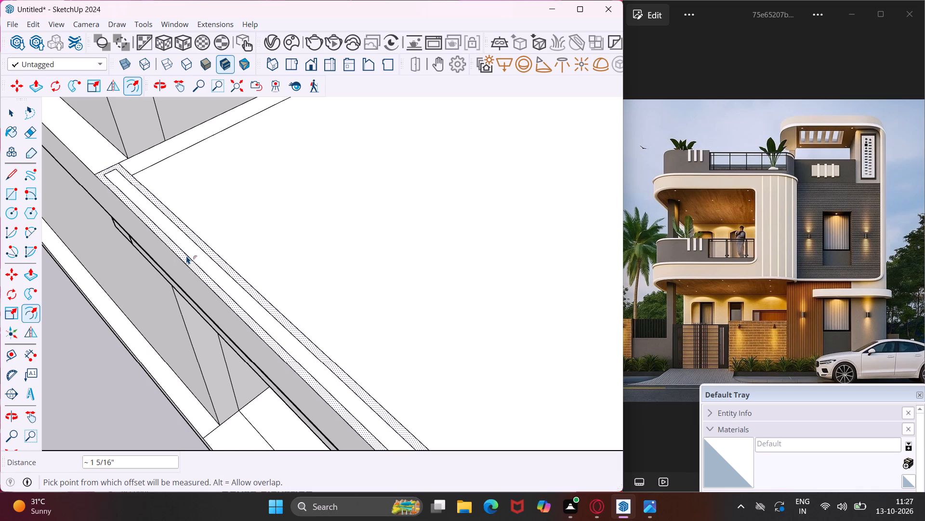
key("Escape")
key("space")
Move the offset strip's short end edge near the side wall onto the border's end line.
scroll(112, 170, "up", 2)
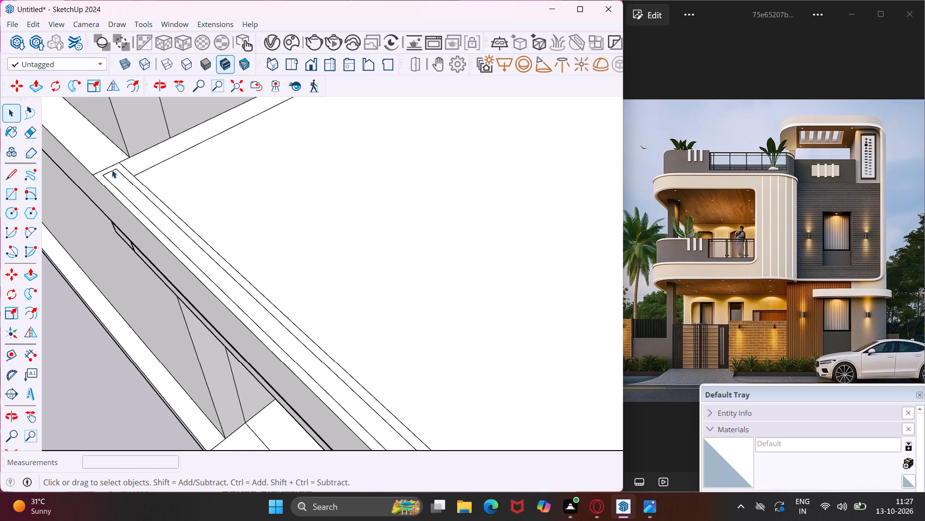
scroll(112, 170, "up", 7)
left_click(109, 173)
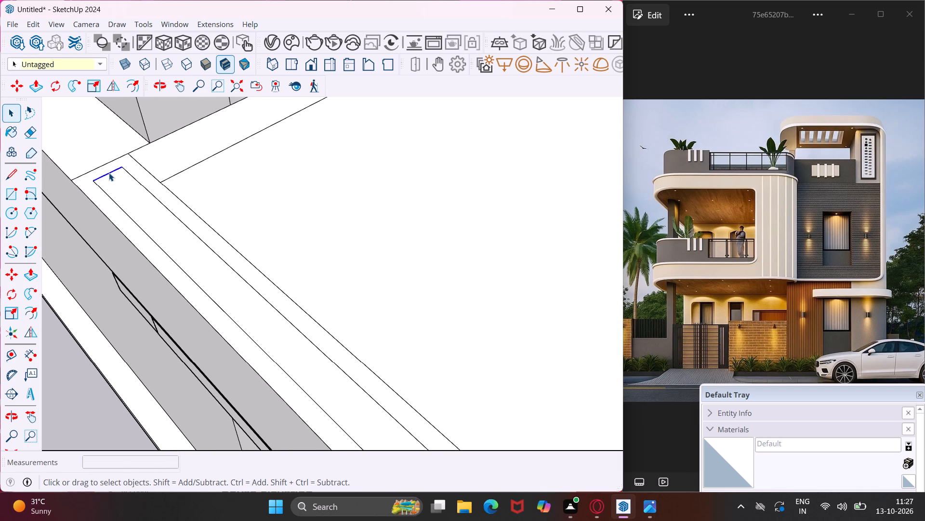
key("m")
left_click(108, 173)
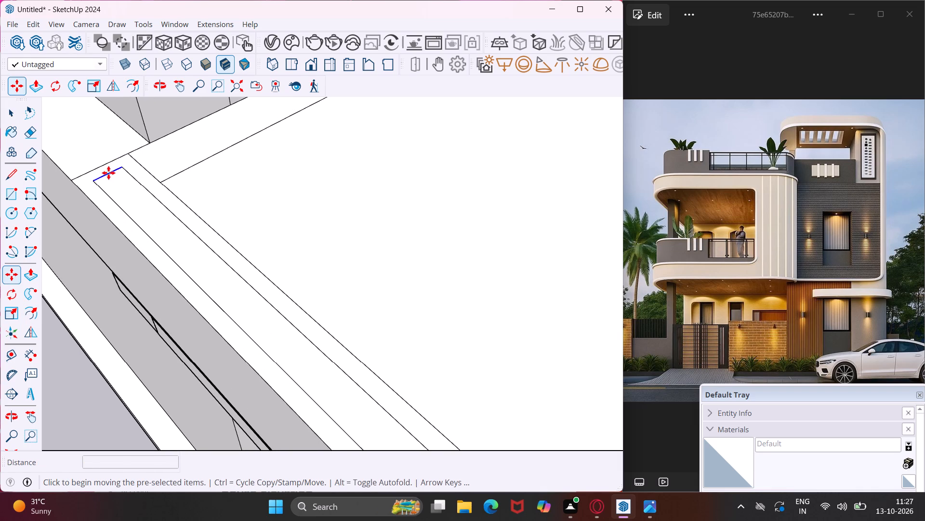
left_click(98, 167)
key("Escape")
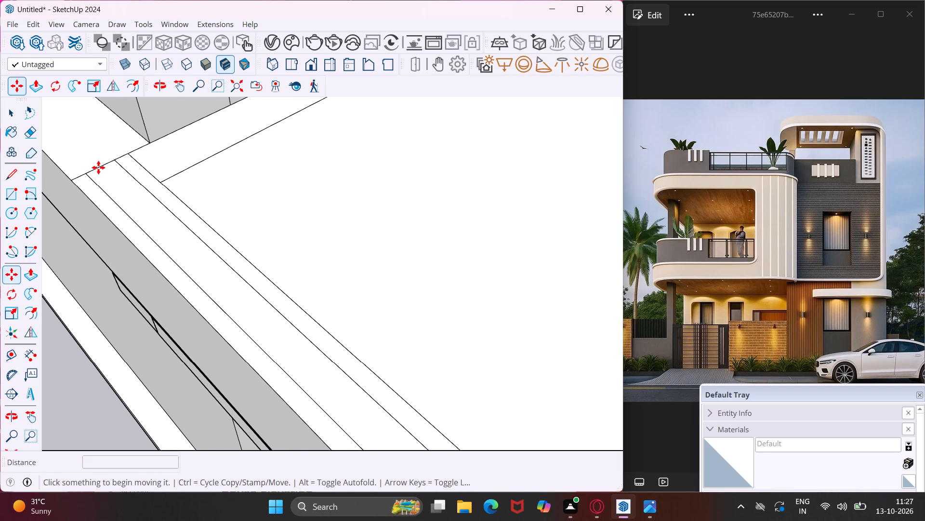
scroll(98, 167, "down", 20)
key("Escape")
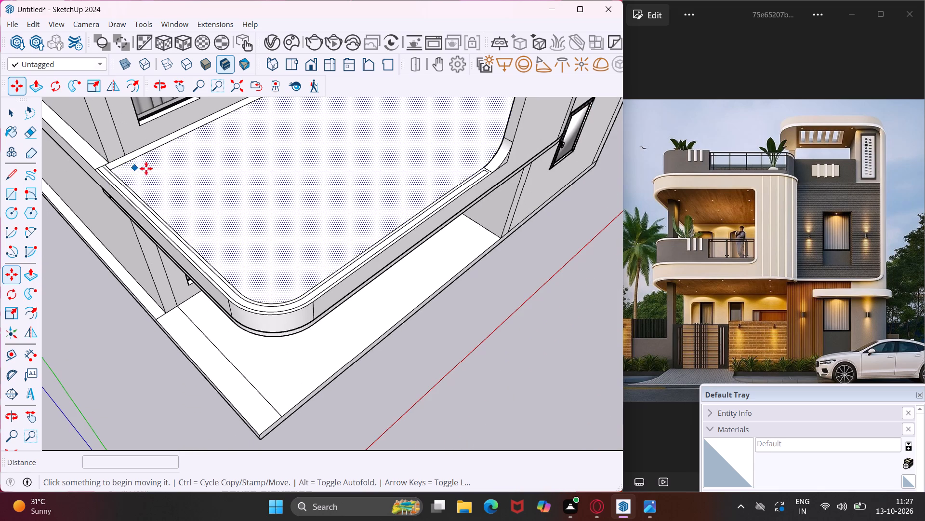
key("space")
Move the offset strip's other short end edge about 1 5/16" to the midpoint of the border's end line by the curved corner.
scroll(483, 172, "up", 8)
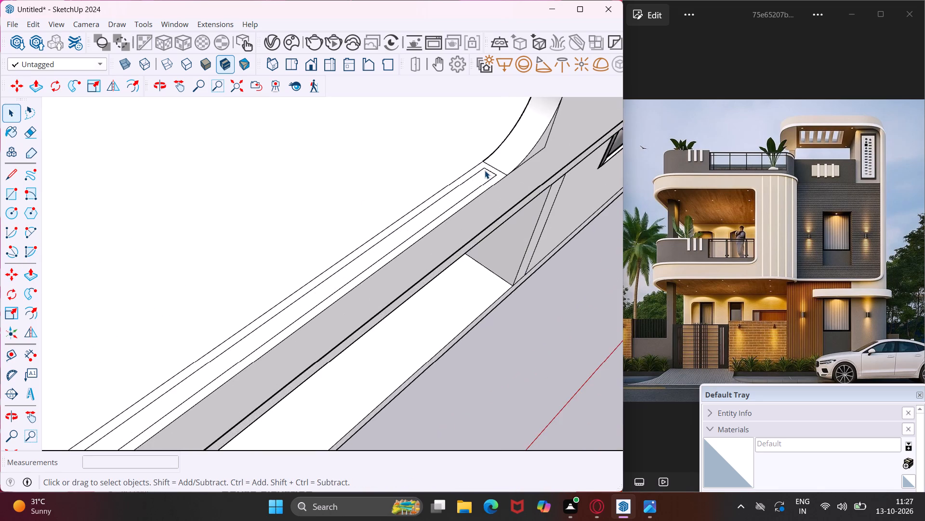
scroll(485, 170, "up", 6)
left_click(494, 173)
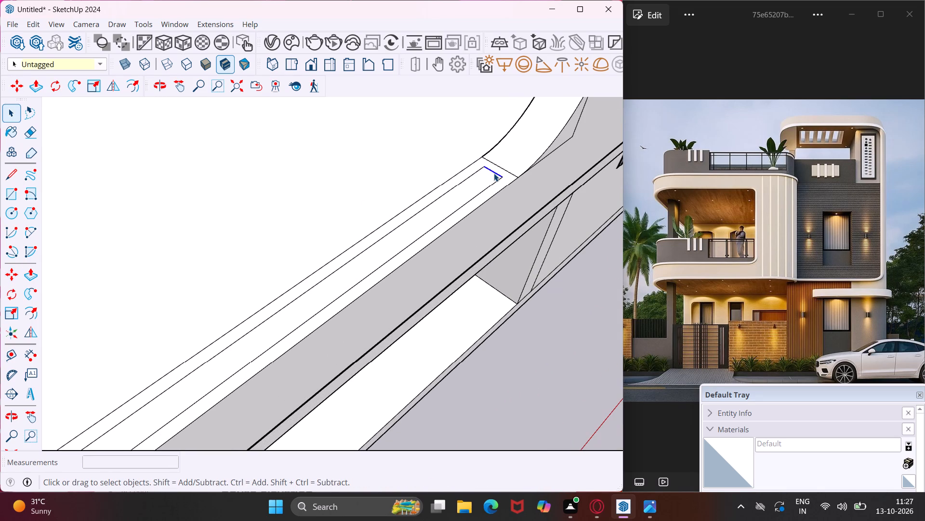
key("m")
left_click(494, 173)
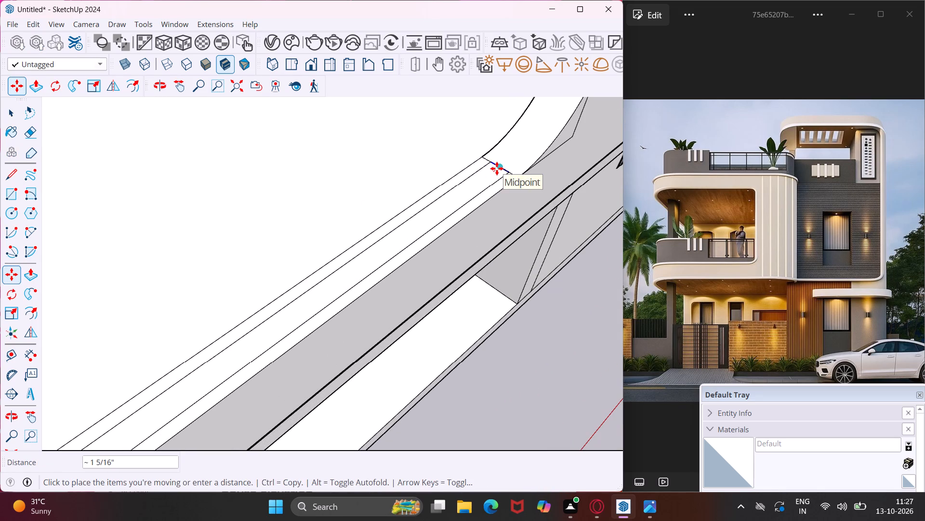
left_click(497, 168)
key("Escape")
key("space")
Push/pull the inset strip along the balcony border up 3' to form the parapet wall.
left_click(494, 175)
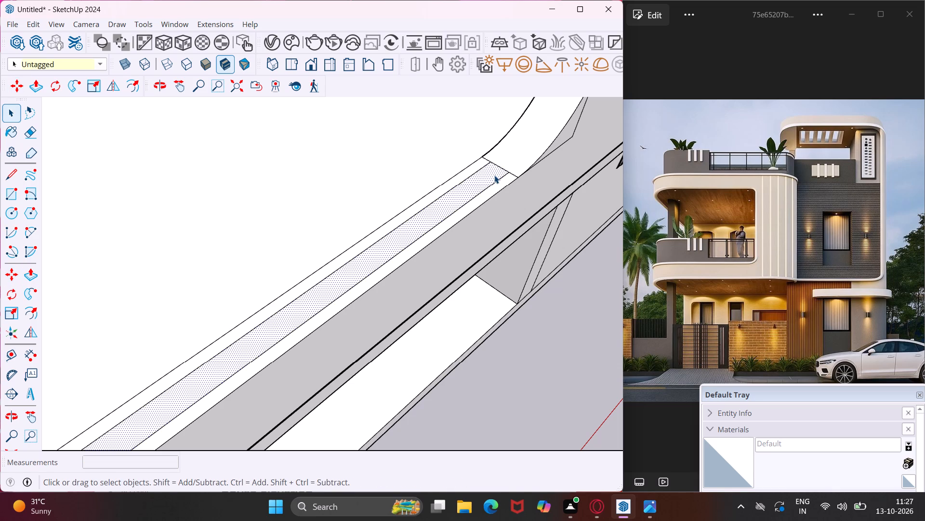
key("p")
left_click(494, 175)
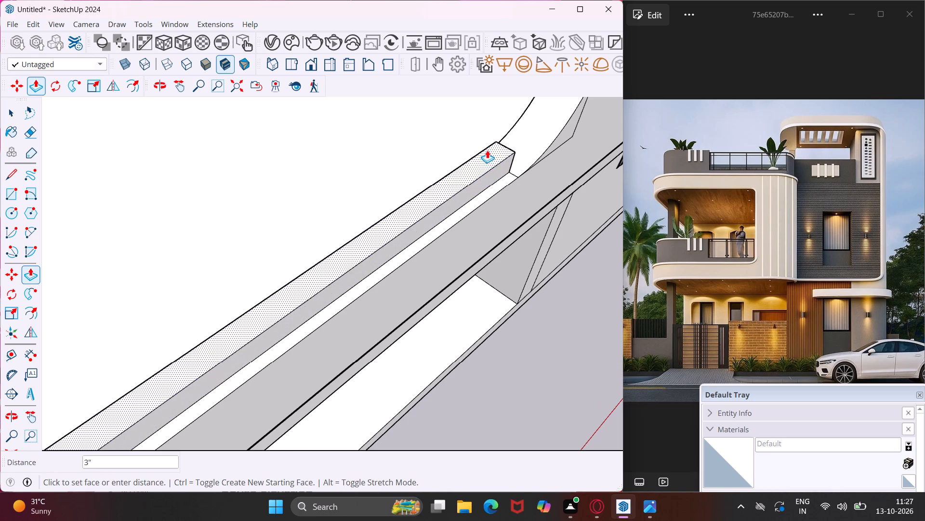
scroll(487, 150, "down", 20)
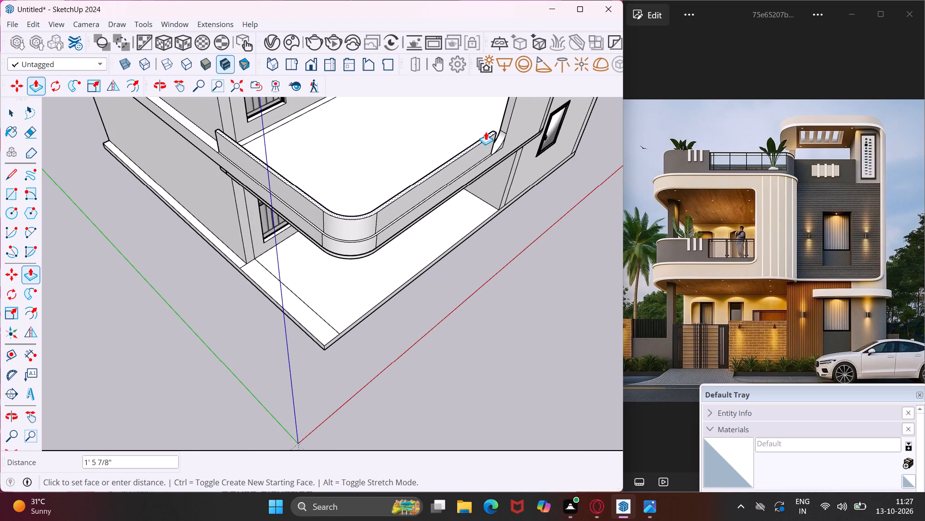
key("3")
key("apostrophe")
key("Return")
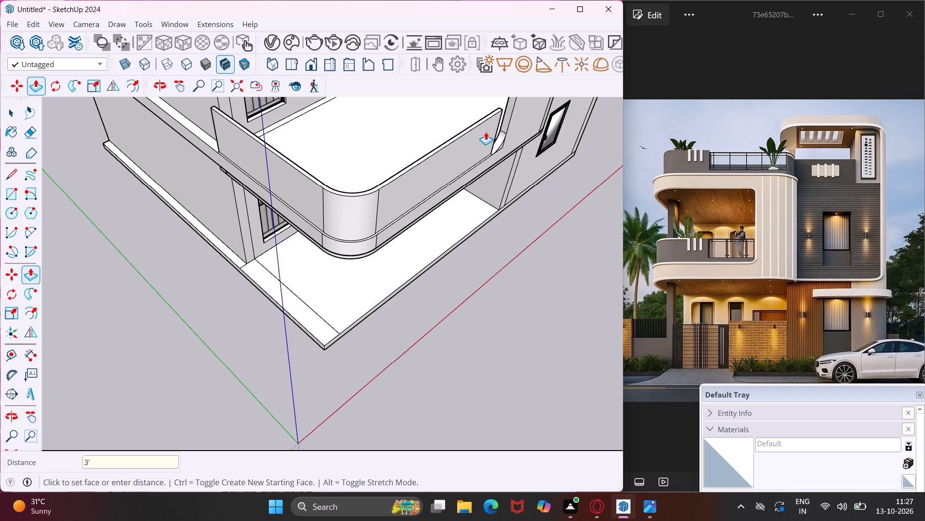
key("Escape")
key("space")
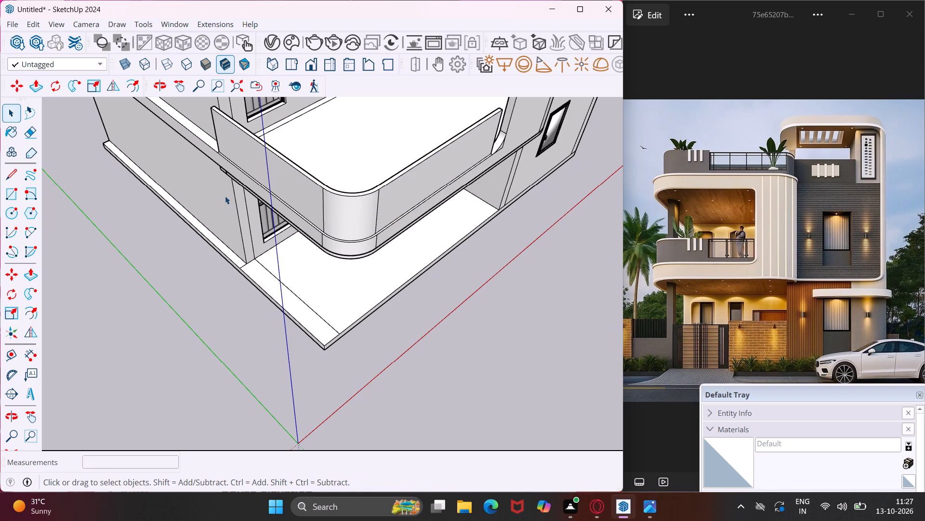
Draw a two-point arc about 1 5/16" across the border ledge from the parapet's base corner near the side wall, bulging 3/16" upward.
scroll(233, 155, "up", 9)
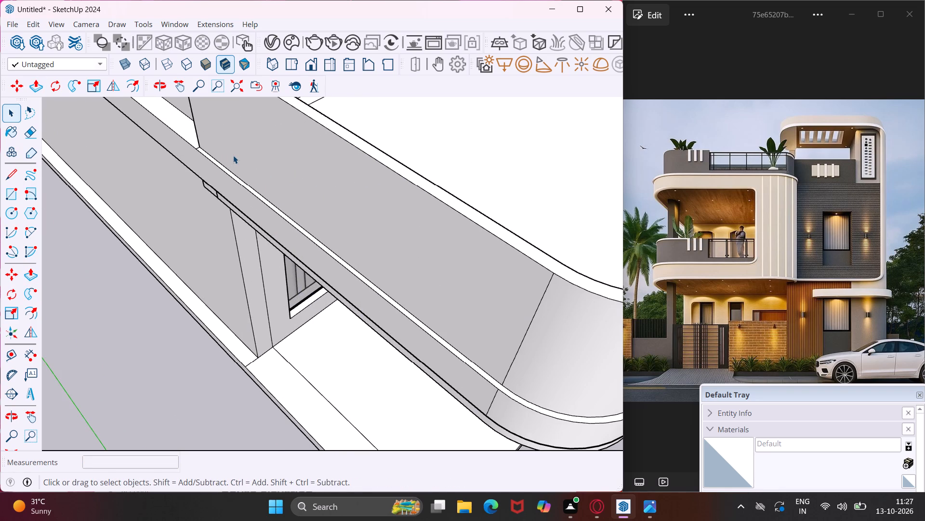
scroll(233, 155, "up", 4)
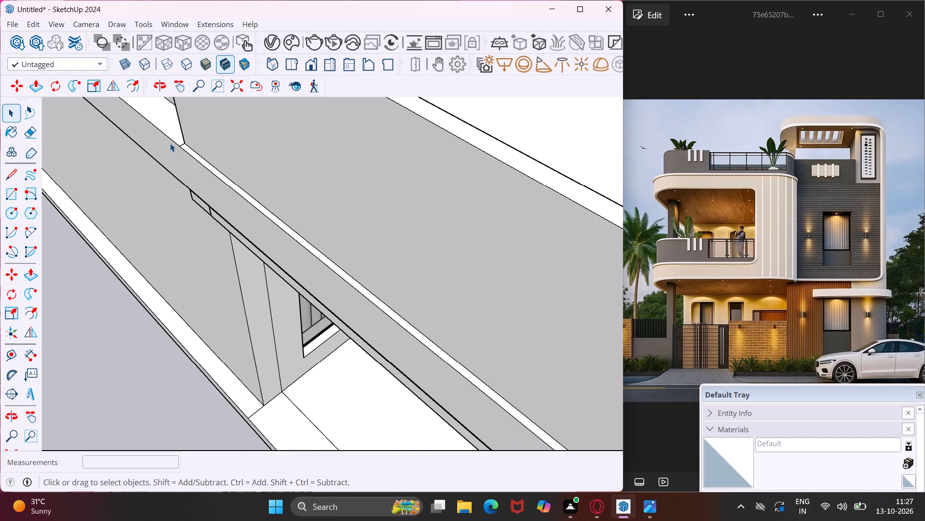
scroll(170, 143, "up", 5)
middle_click_drag(170, 143, 310, 123)
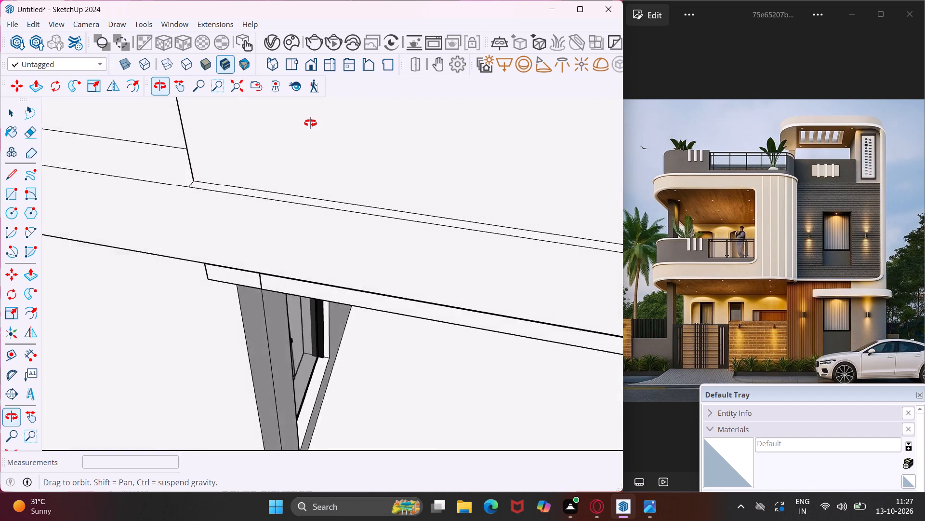
middle_click_drag(310, 123, 400, 146)
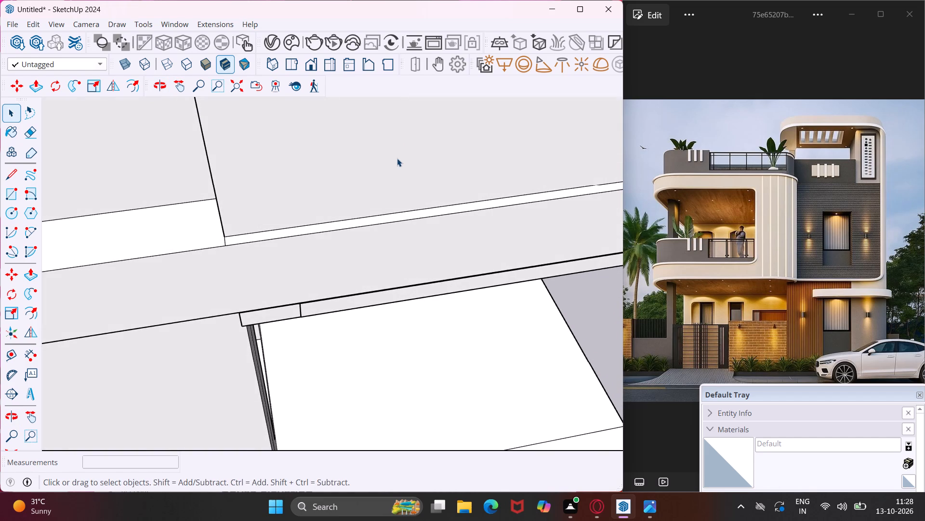
middle_click_drag(236, 242, 263, 243)
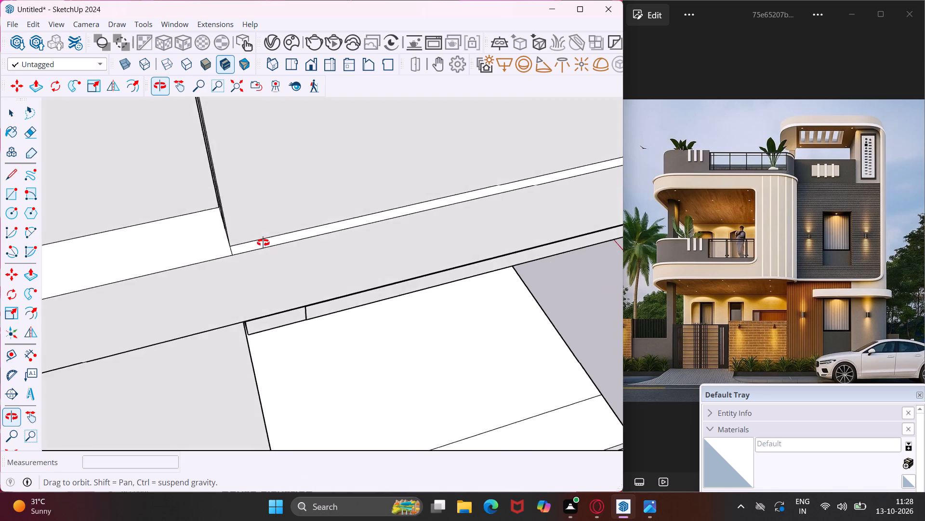
middle_click_drag(263, 243, 414, 212)
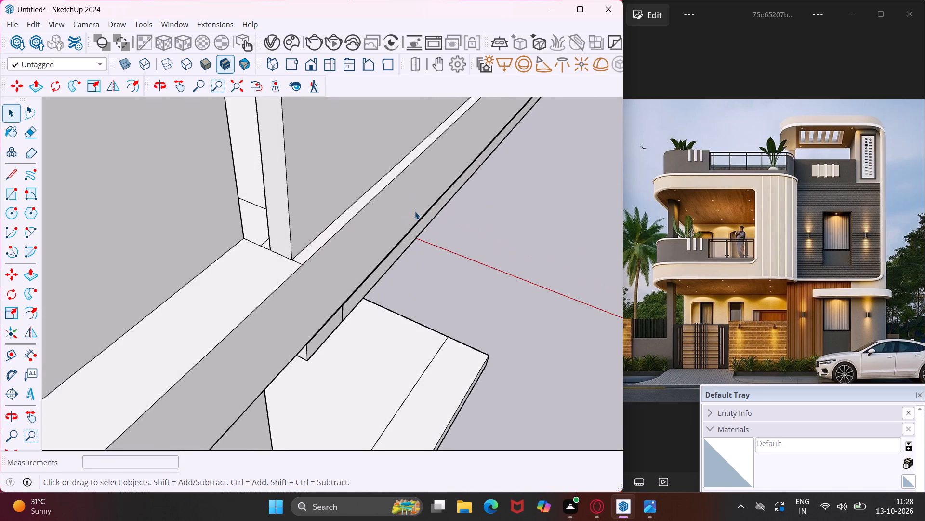
left_click(24, 233)
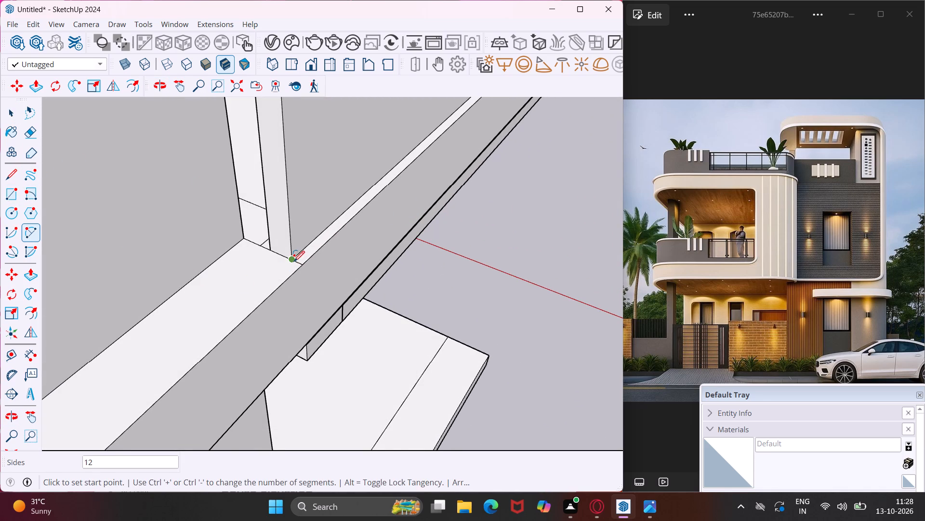
scroll(294, 261, "up", 11)
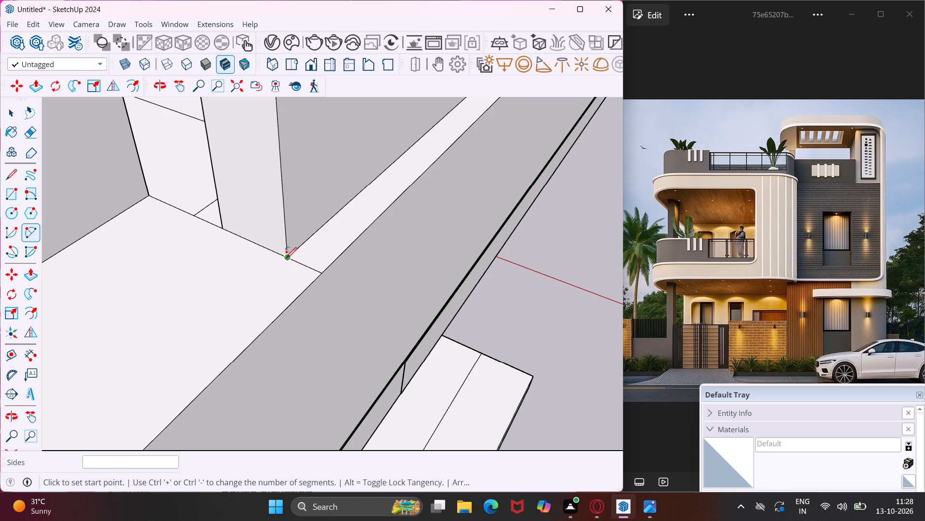
left_click(286, 258)
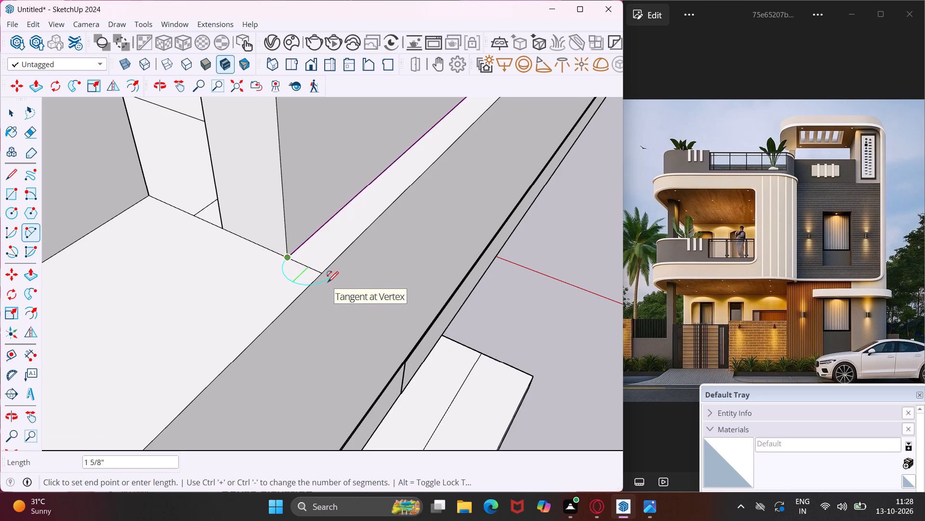
middle_click_drag(328, 282, 329, 233)
scroll(324, 206, "up", 7)
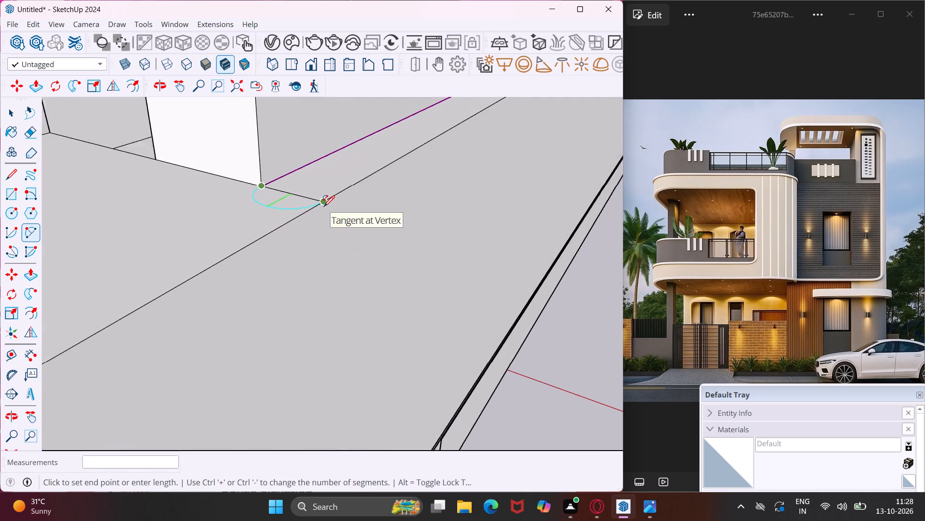
scroll(324, 206, "up", 4)
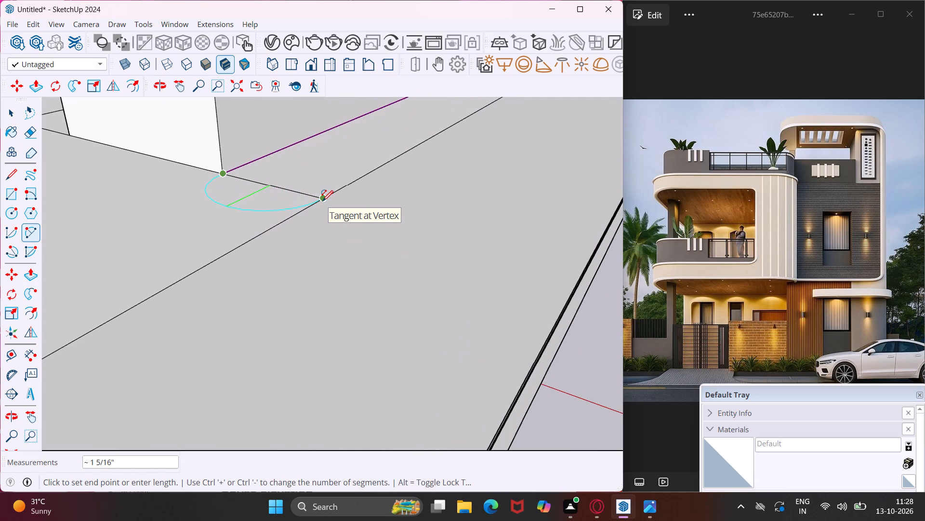
left_click(322, 201)
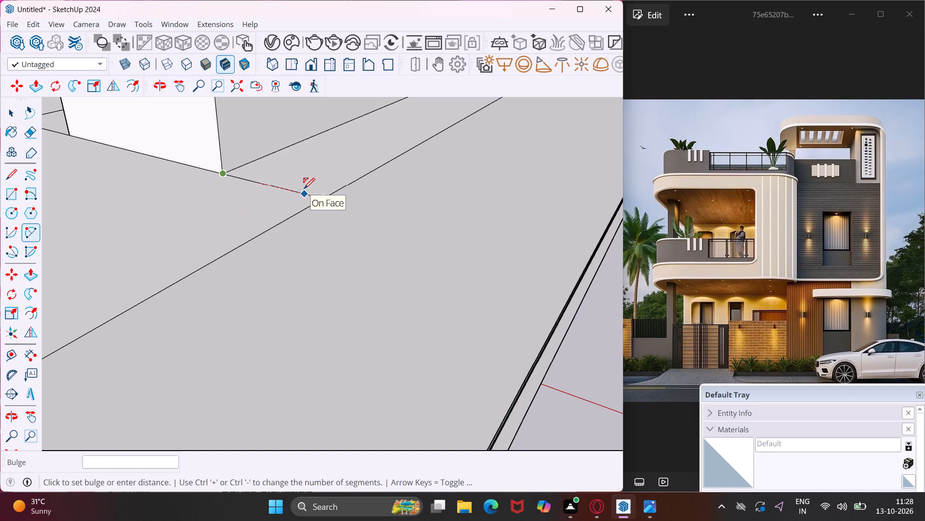
middle_click_drag(303, 189, 192, 246)
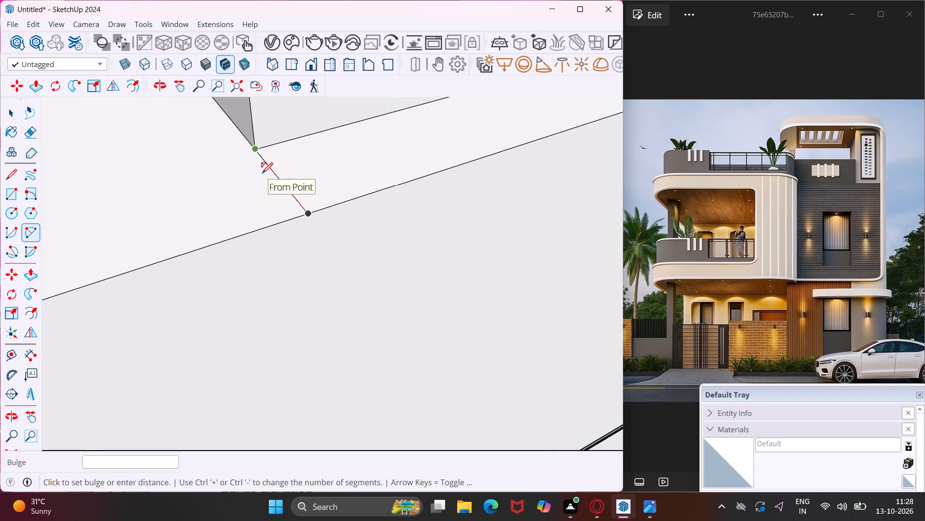
middle_click_drag(271, 168, 244, 125)
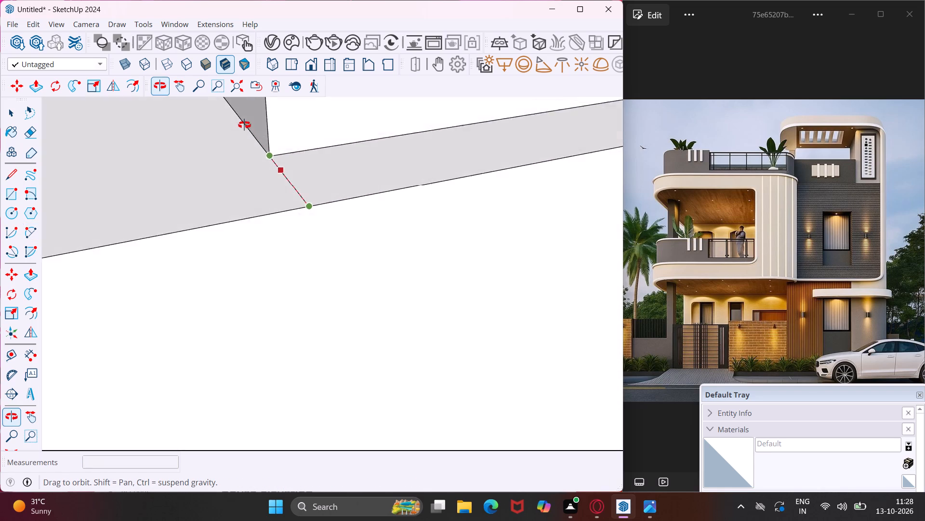
middle_click_drag(244, 125, 242, 114)
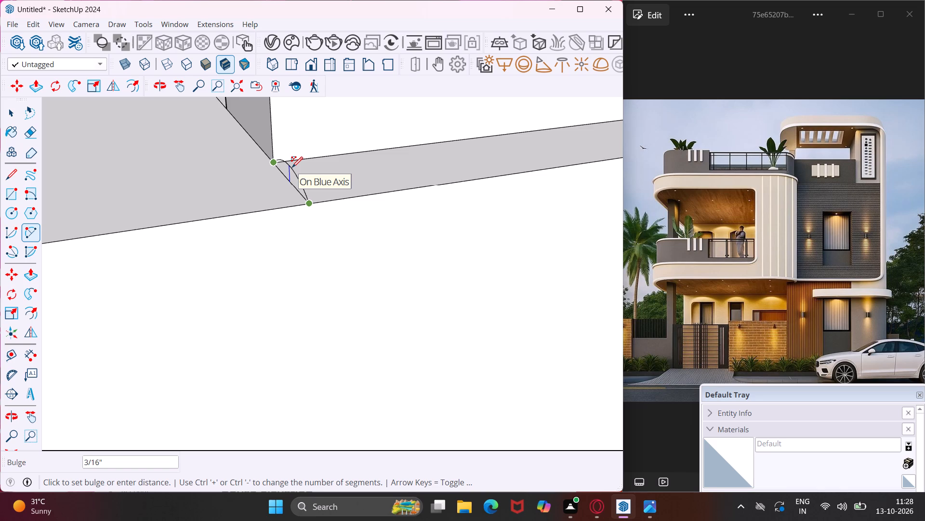
left_click(292, 167)
key("Escape")
key("space")
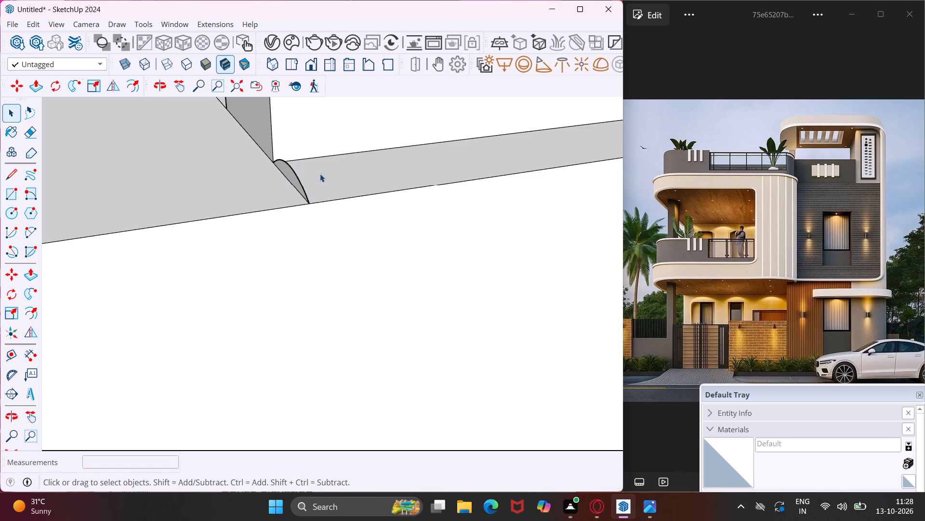
Extrude the small arc profile with Follow Me along the ledge face at the parapet's base.
middle_click_drag(321, 174, 132, 224)
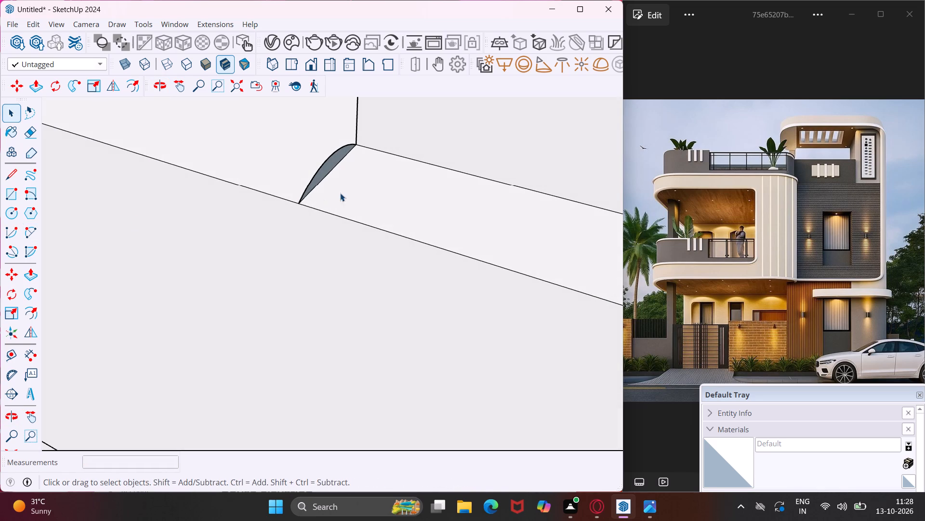
left_click(342, 192)
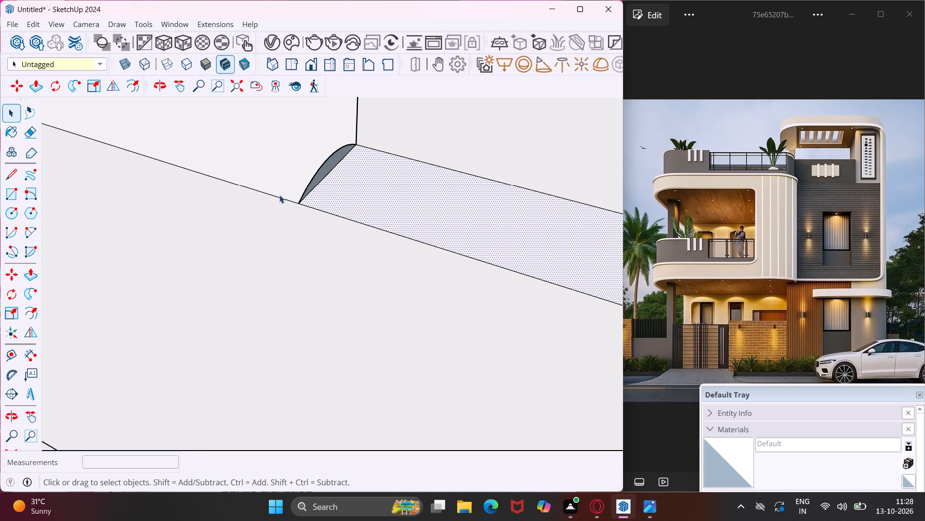
left_click(33, 288)
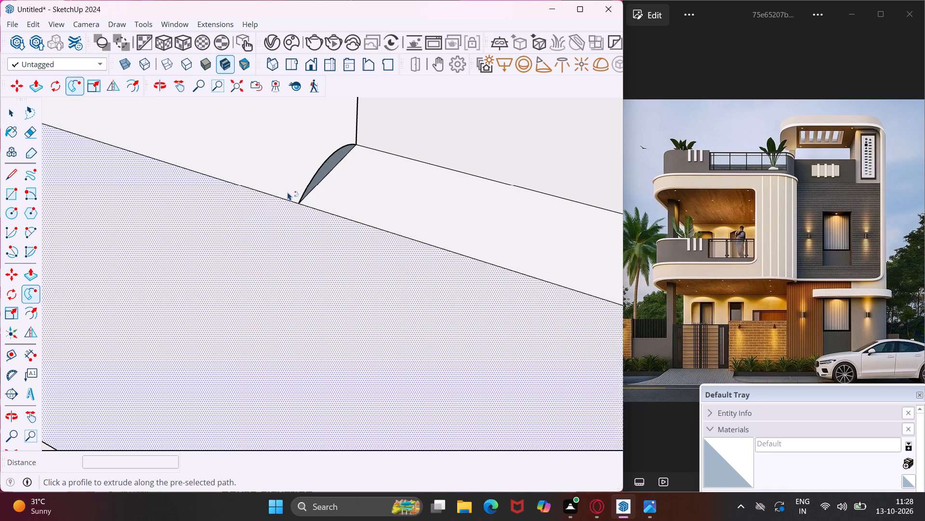
left_click(322, 174)
Examine the rounded ledge trim along the parapet's base, around the curved corner and at its far end.
scroll(104, 206, "down", 3)
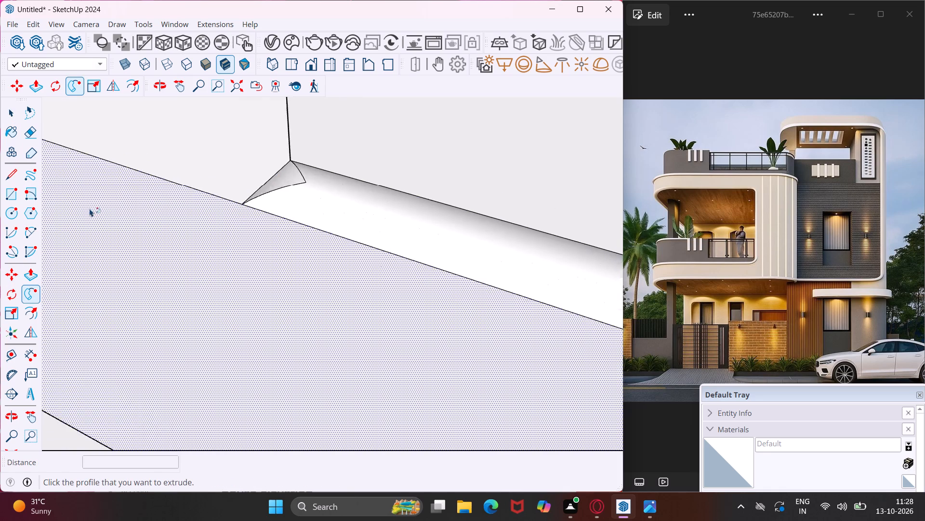
scroll(90, 208, "down", 15)
scroll(88, 216, "down", 14)
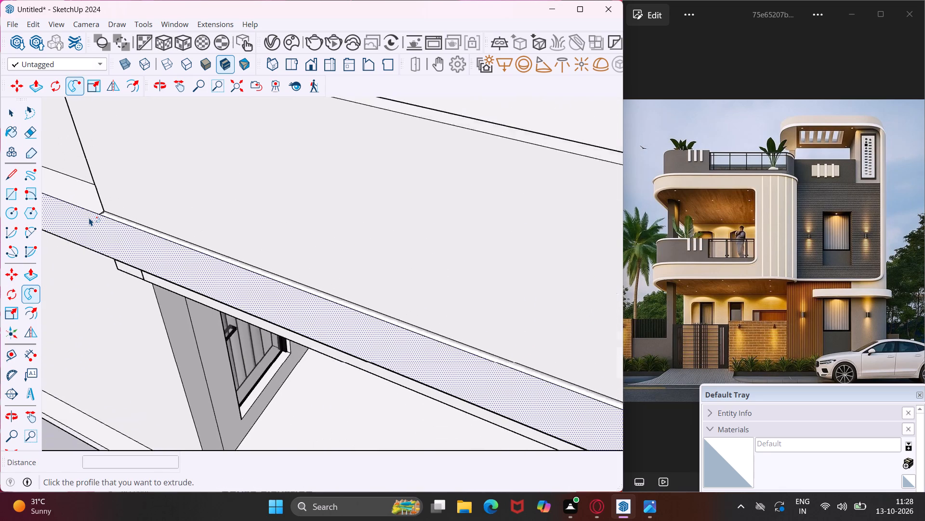
scroll(89, 218, "down", 7)
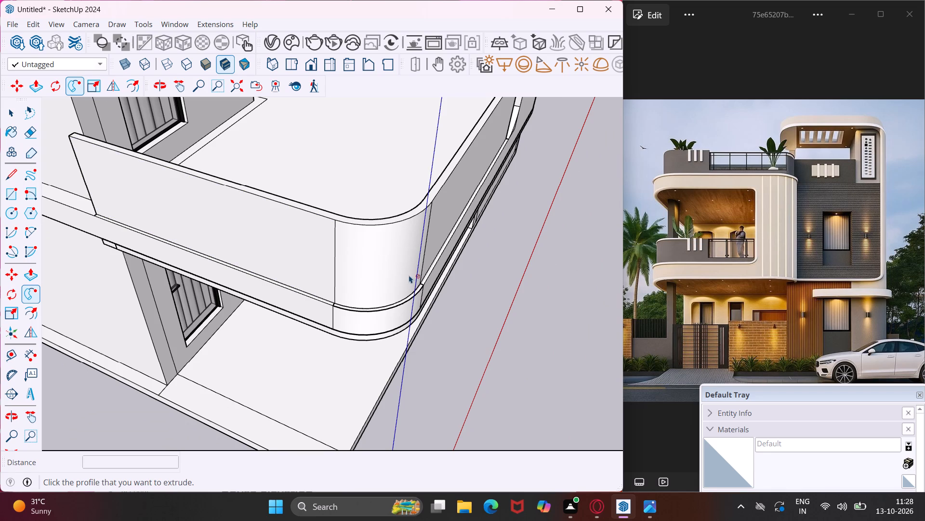
middle_click_drag(411, 277, 257, 277)
scroll(266, 294, "up", 2)
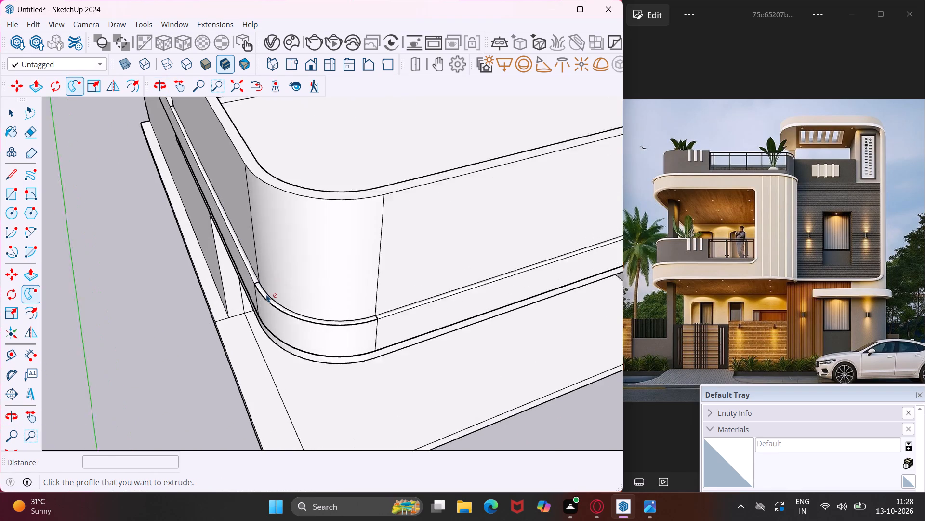
scroll(266, 294, "up", 11)
middle_click_drag(423, 345, 160, 302)
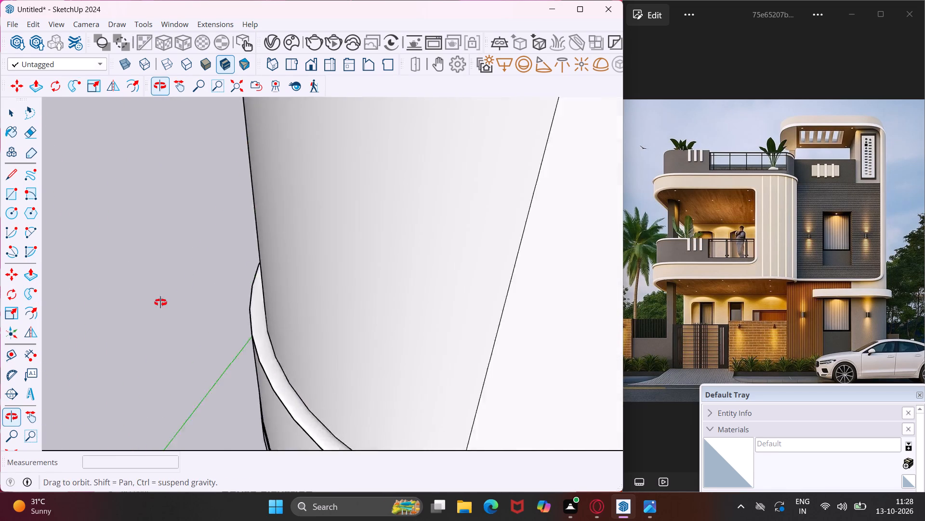
middle_click_drag(160, 302, 97, 263)
scroll(97, 263, "down", 19)
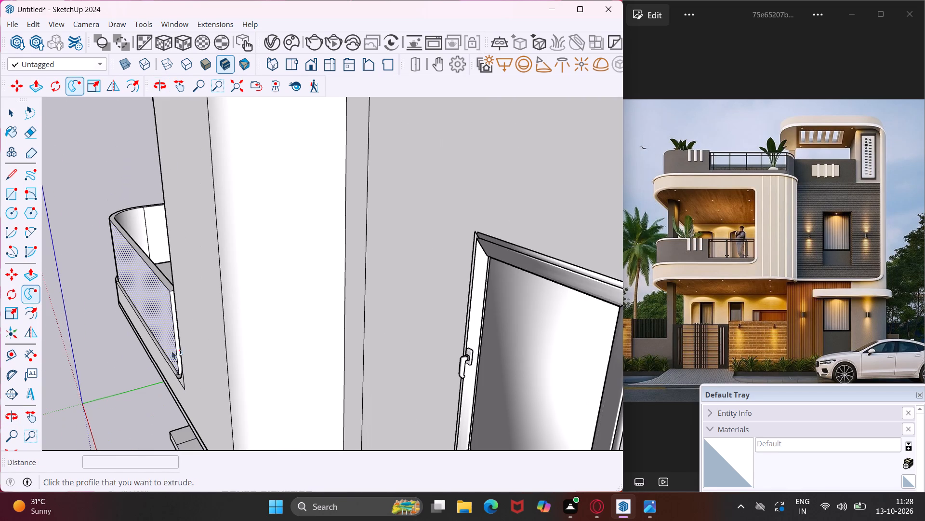
scroll(175, 379, "up", 17)
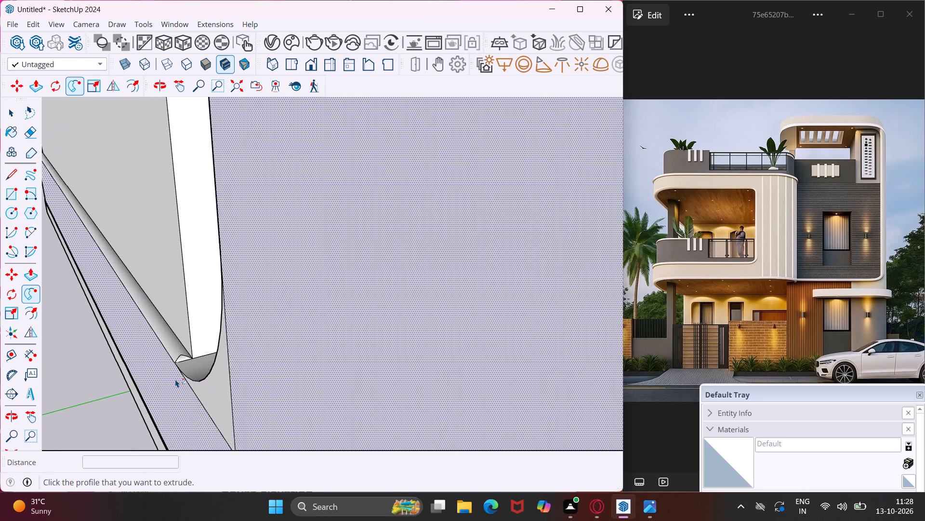
scroll(175, 379, "up", 1)
middle_click_drag(188, 370, 299, 399)
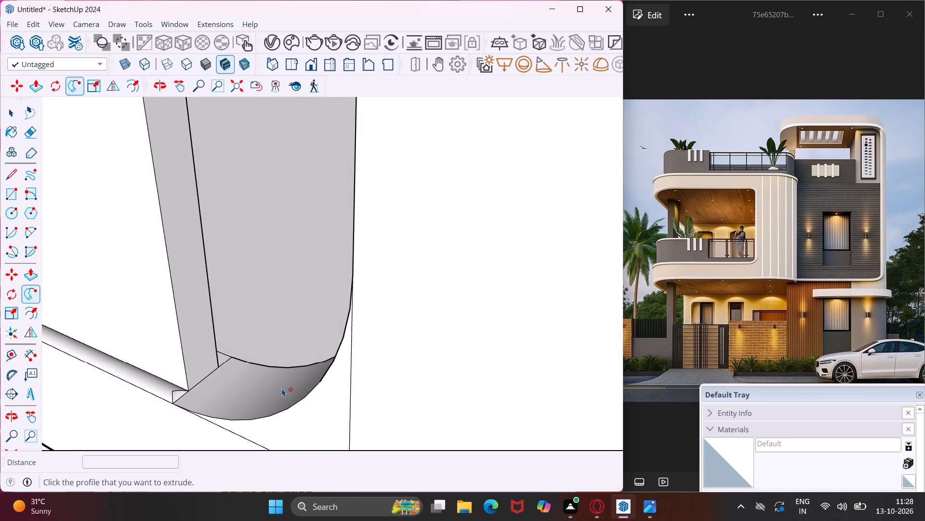
scroll(282, 388, "down", 5)
key("Escape")
key("space")
Push/pull the parapet's narrow end face at the far end by 1' to meet the edge at the wall.
left_click(233, 340)
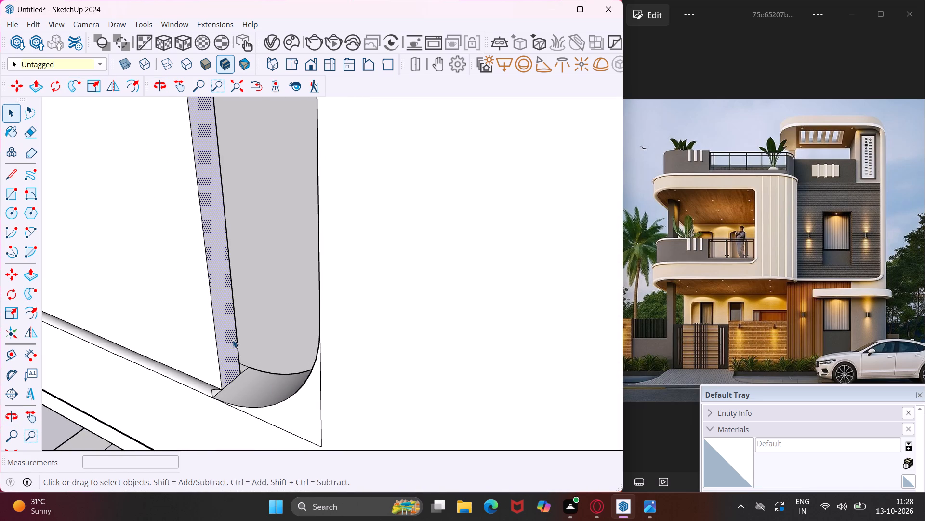
key("p")
left_click(233, 340)
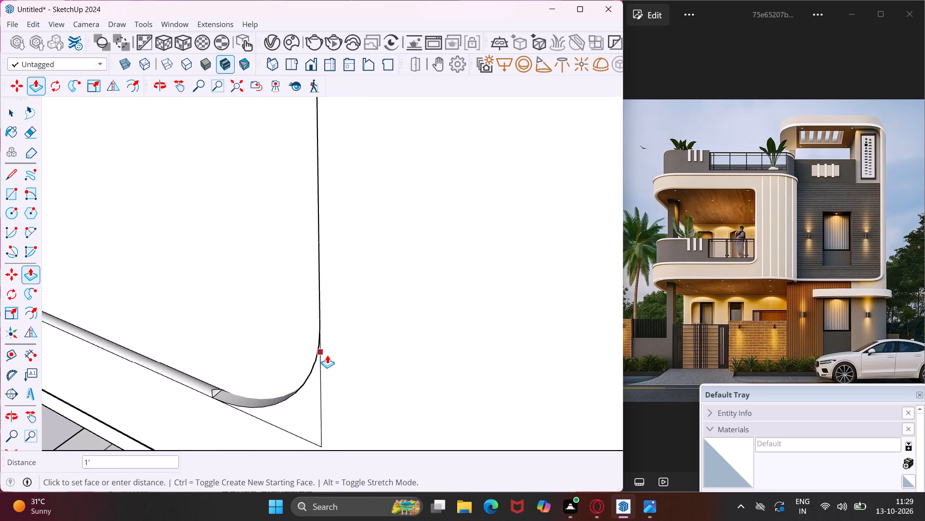
scroll(335, 357, "down", 1)
middle_click_drag(335, 357, 518, 408)
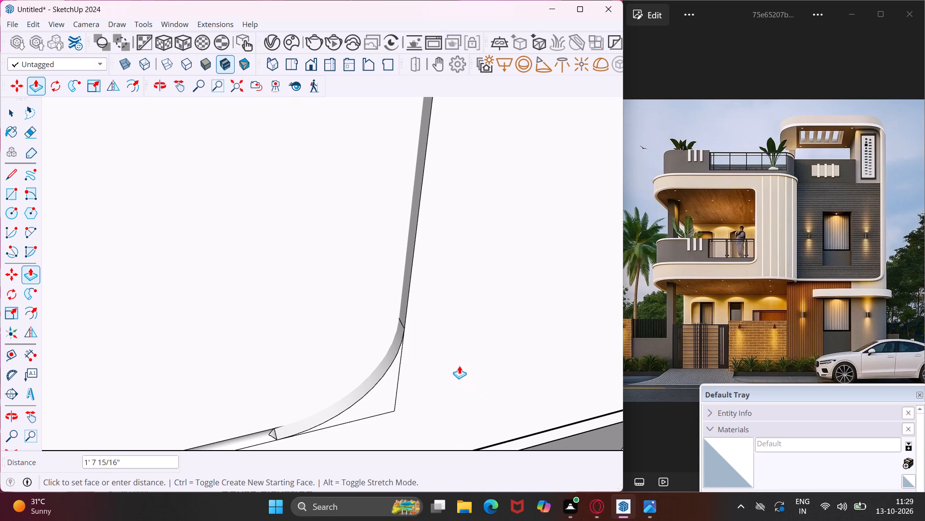
left_click(410, 311)
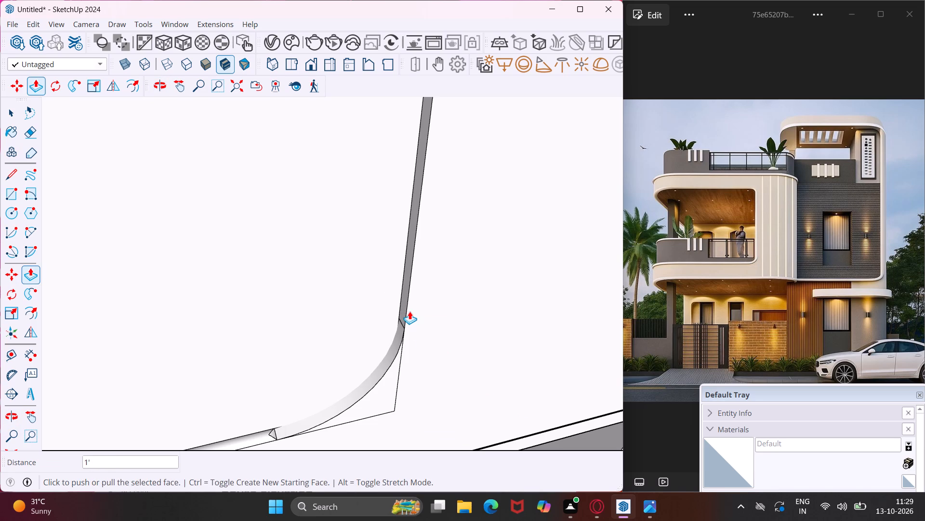
key("Escape")
key("space")
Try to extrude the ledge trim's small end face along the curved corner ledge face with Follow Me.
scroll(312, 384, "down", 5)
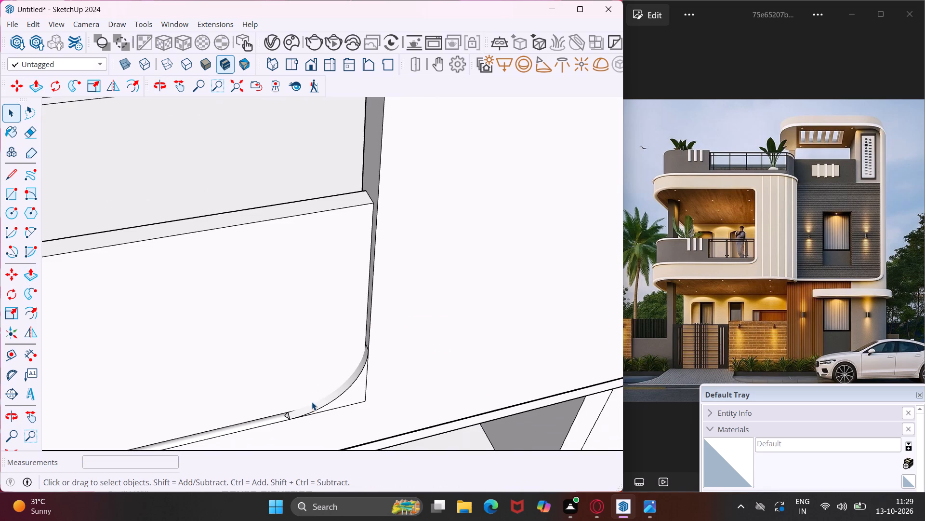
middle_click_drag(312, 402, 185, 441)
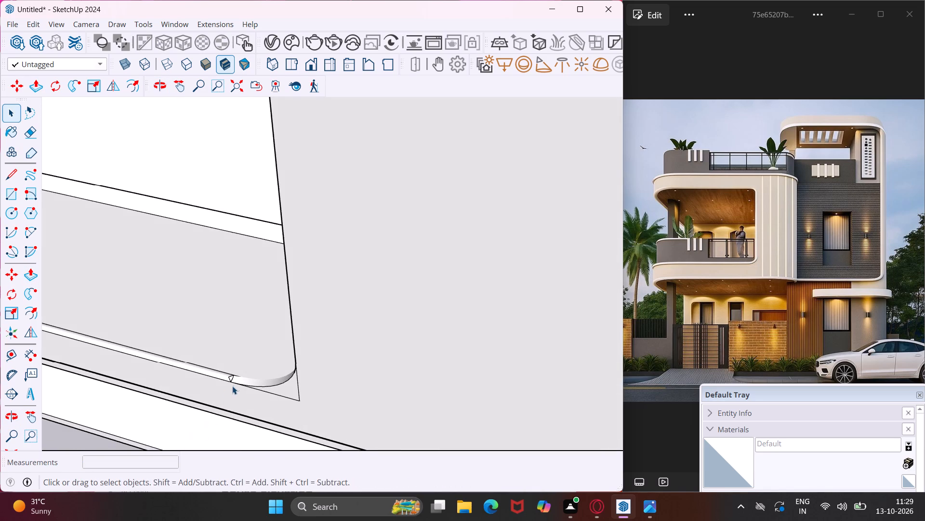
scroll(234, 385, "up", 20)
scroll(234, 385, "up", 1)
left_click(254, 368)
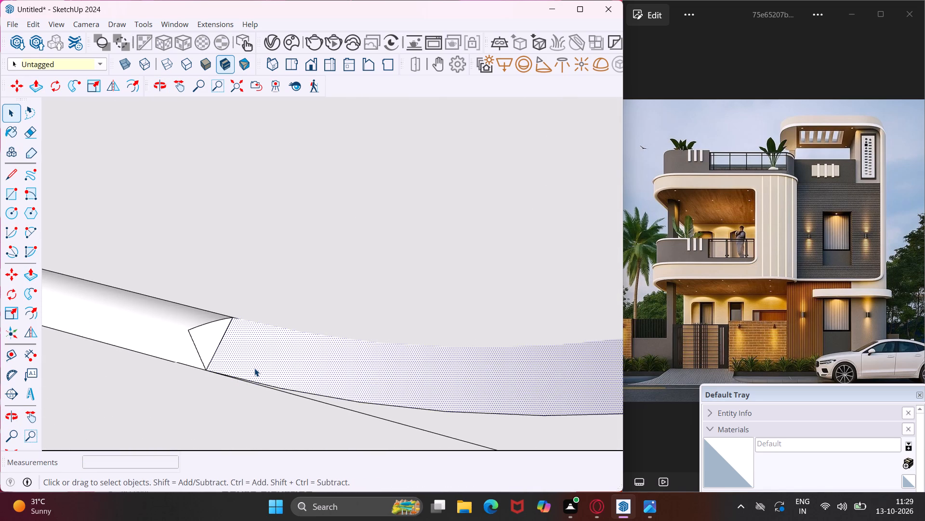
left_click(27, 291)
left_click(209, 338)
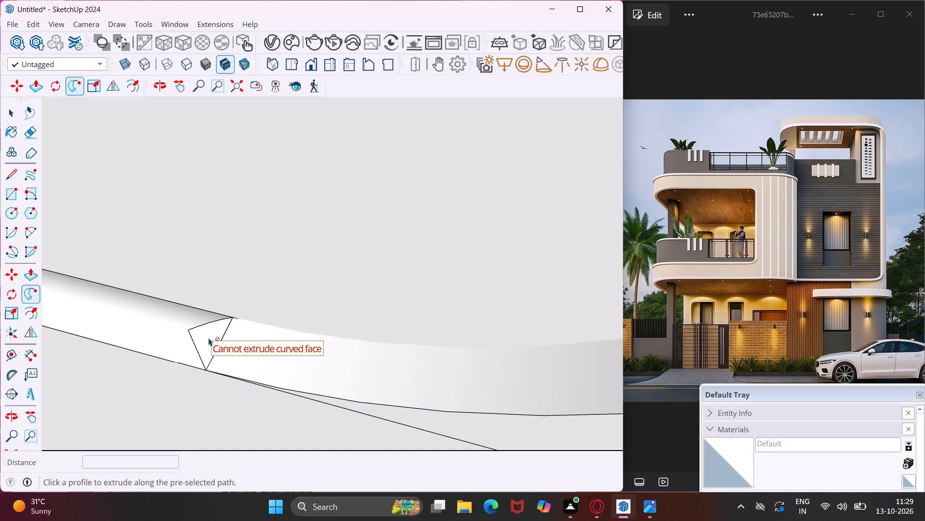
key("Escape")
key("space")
Draw a two-point arc about 1 5/16" across the ledge where the straight trim meets the curved corner, bulging upward.
middle_click_drag(261, 350, 185, 345)
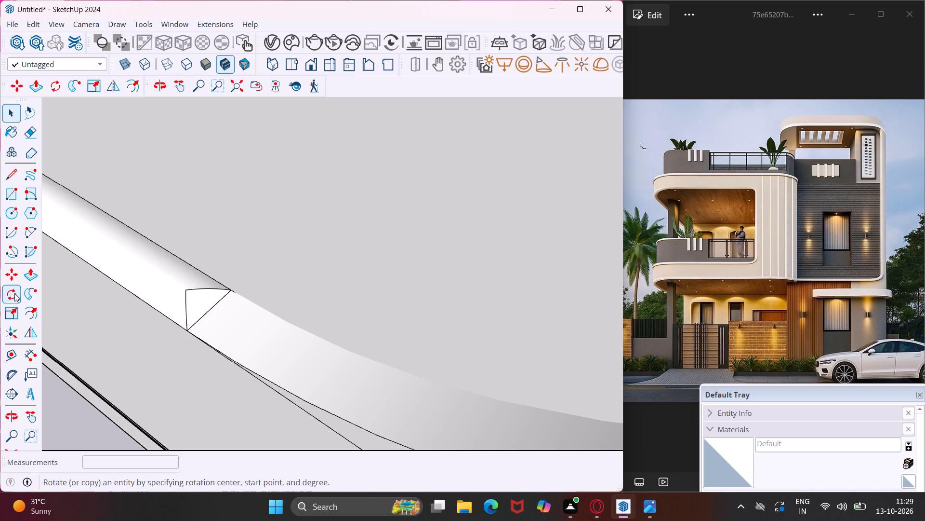
left_click(26, 227)
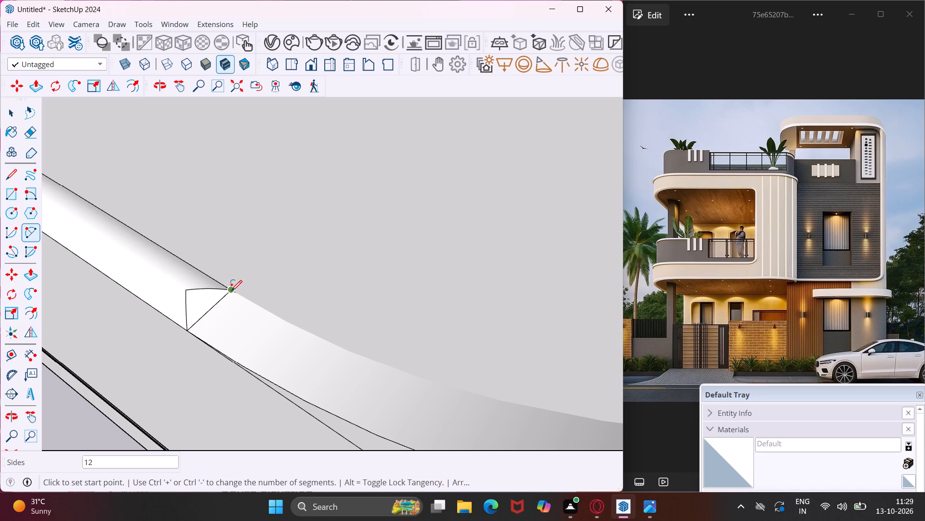
scroll(230, 291, "up", 8)
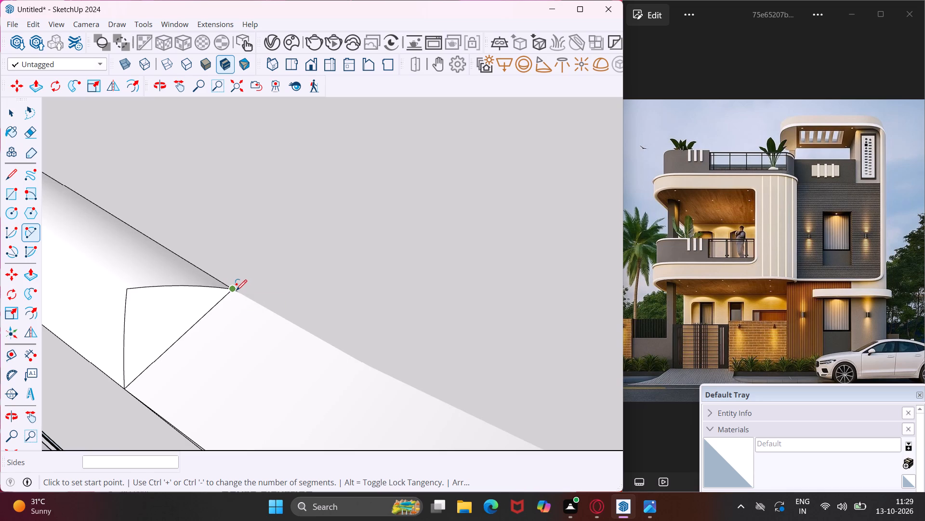
left_click(234, 291)
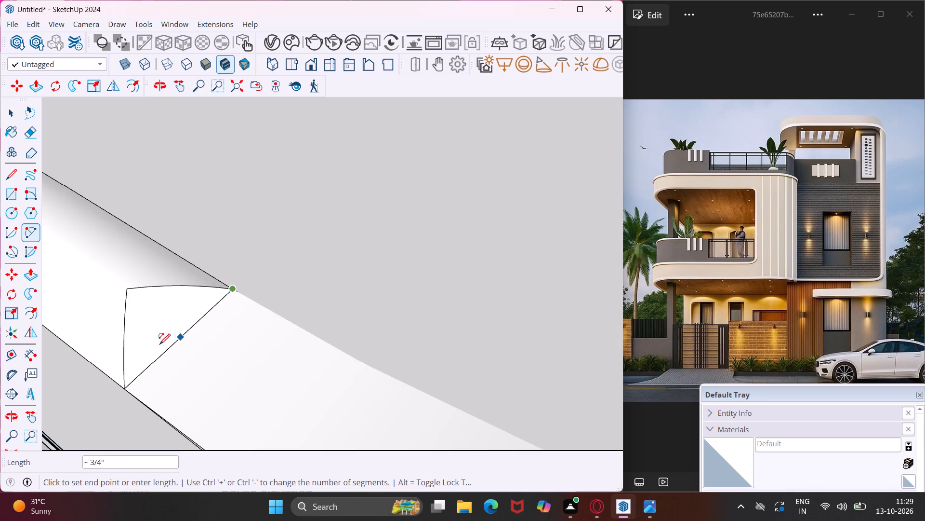
left_click(124, 390)
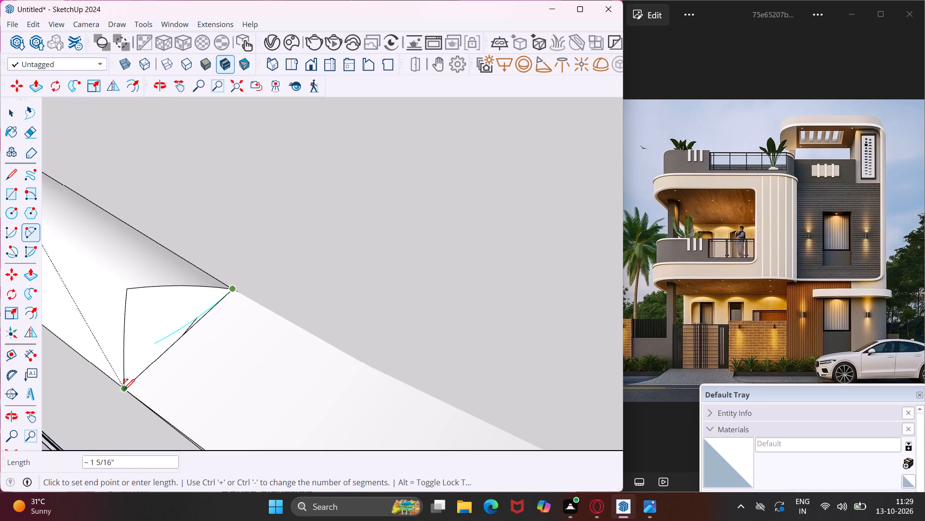
middle_click_drag(165, 328, 132, 288)
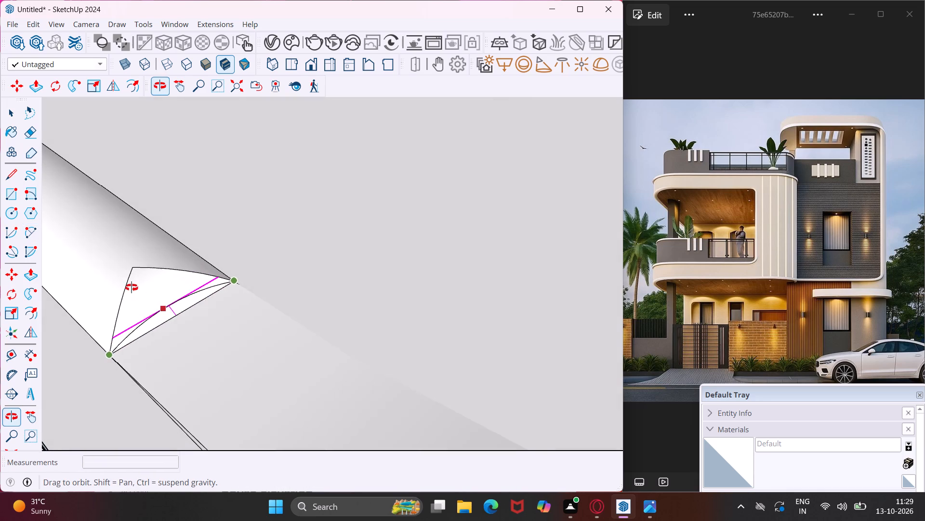
middle_click_drag(132, 288, 131, 286)
middle_click_drag(190, 315, 154, 231)
scroll(174, 282, "up", 2)
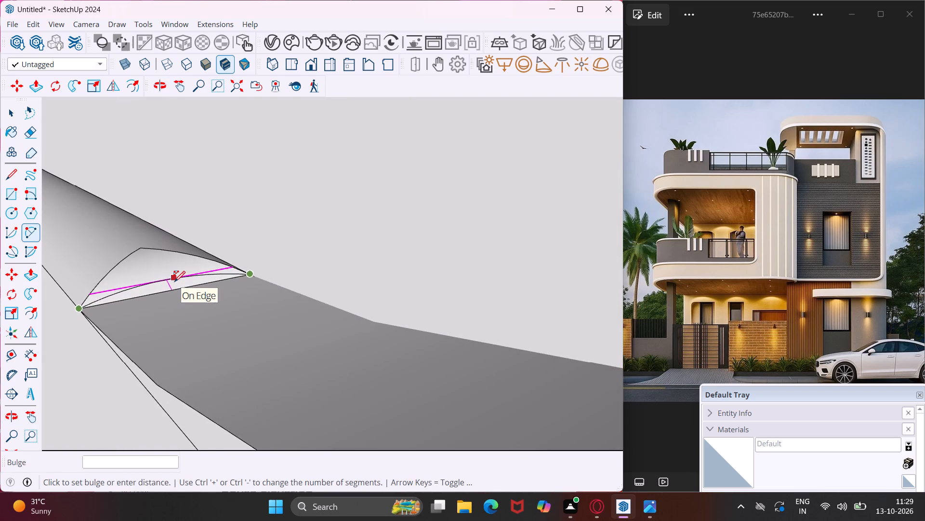
middle_click_drag(174, 282, 184, 242)
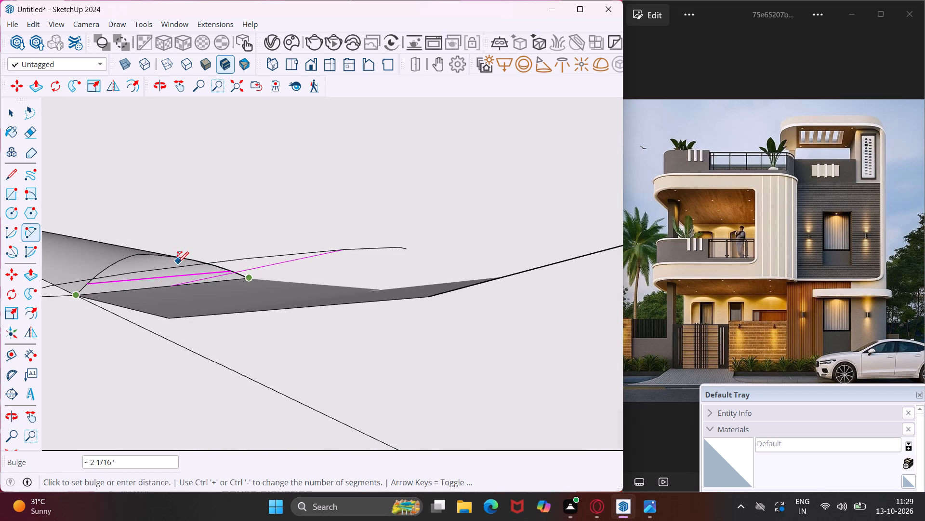
middle_click_drag(178, 262, 189, 237)
middle_click_drag(173, 268, 188, 268)
left_click(188, 268)
key("Escape")
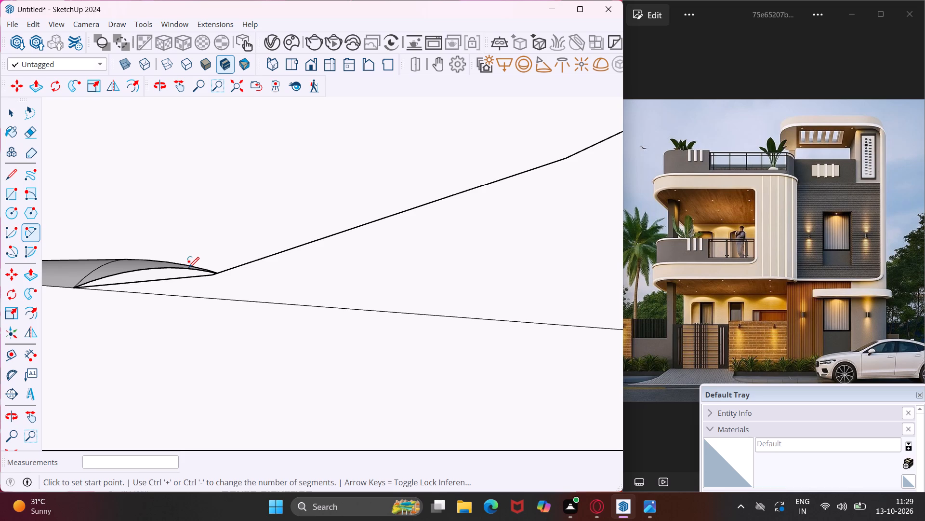
key("space")
Extrude the new arc profile with Follow Me along the ledge face around the parapet's curved corner.
middle_click_drag(189, 269, 235, 352)
left_click(243, 348)
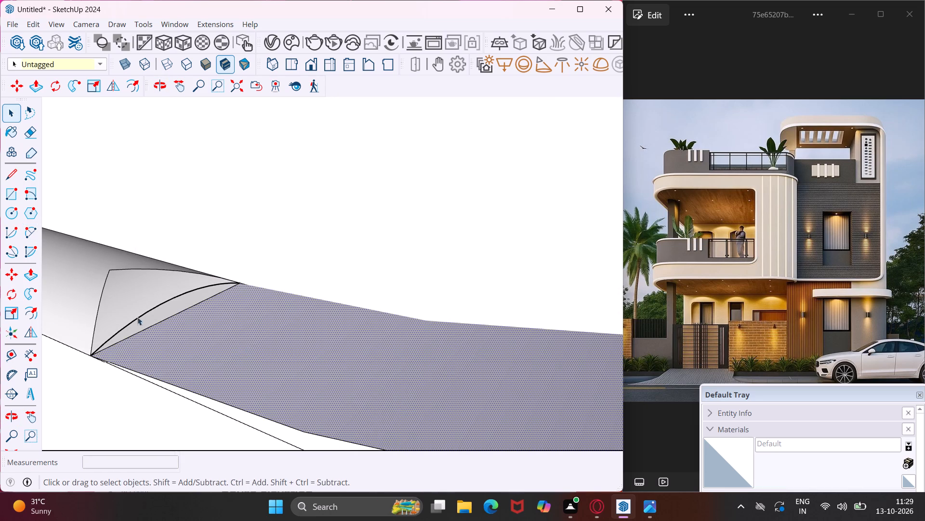
left_click(23, 293)
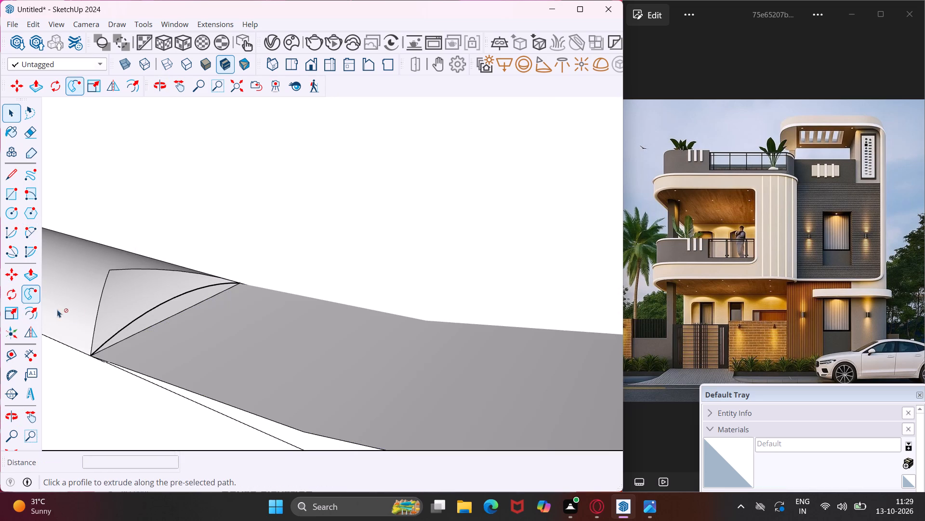
left_click(149, 322)
scroll(141, 321, "down", 5)
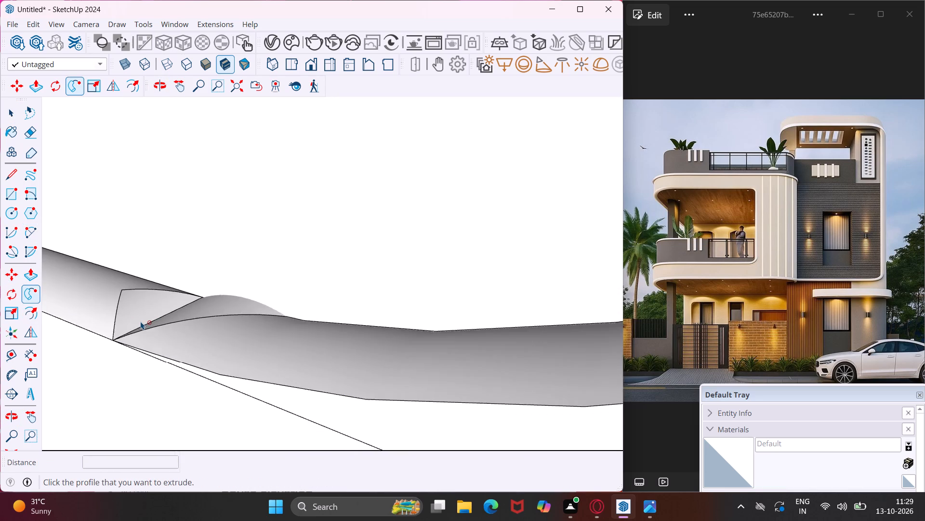
scroll(141, 321, "down", 11)
middle_click_drag(241, 309, 360, 379)
scroll(321, 366, "down", 5)
middle_click_drag(296, 370, 407, 370)
scroll(296, 370, "down", 1)
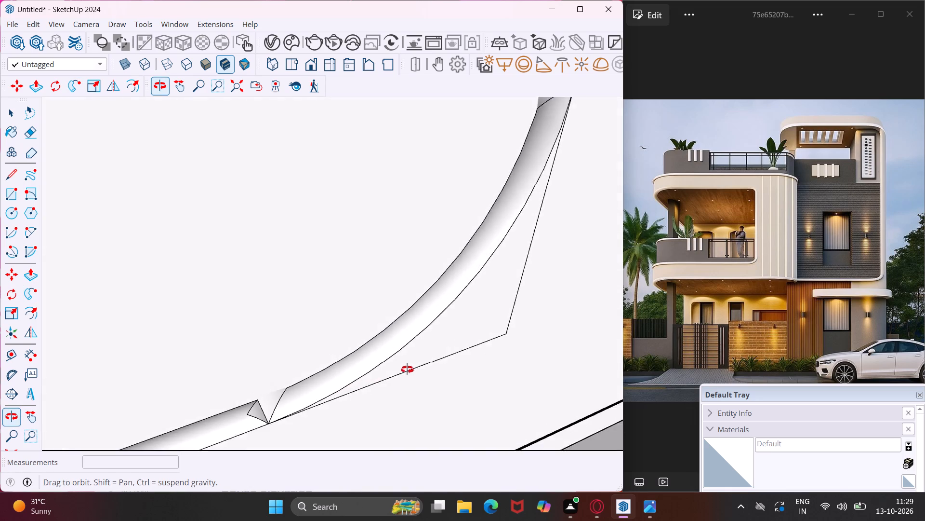
middle_click_drag(407, 370, 423, 361)
scroll(367, 355, "down", 7)
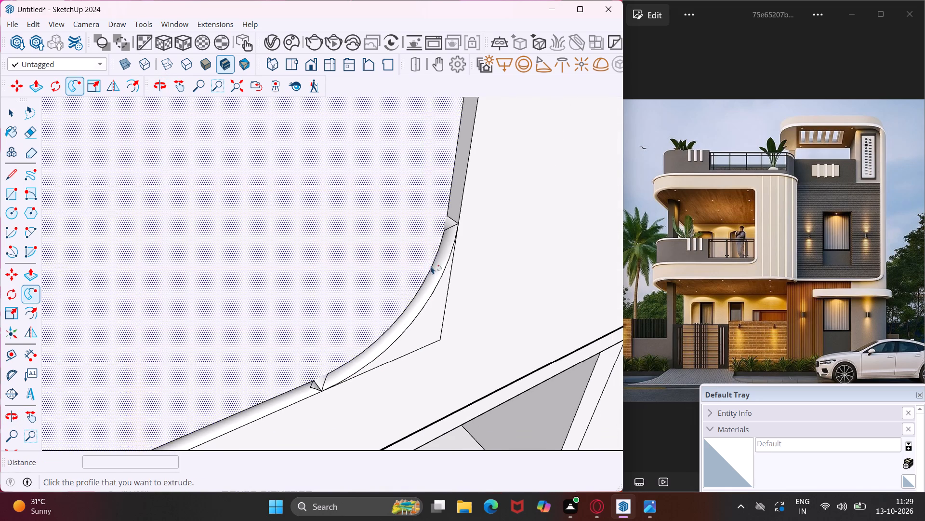
middle_click_drag(431, 266, 378, 320)
scroll(429, 270, "down", 1)
scroll(454, 254, "up", 8)
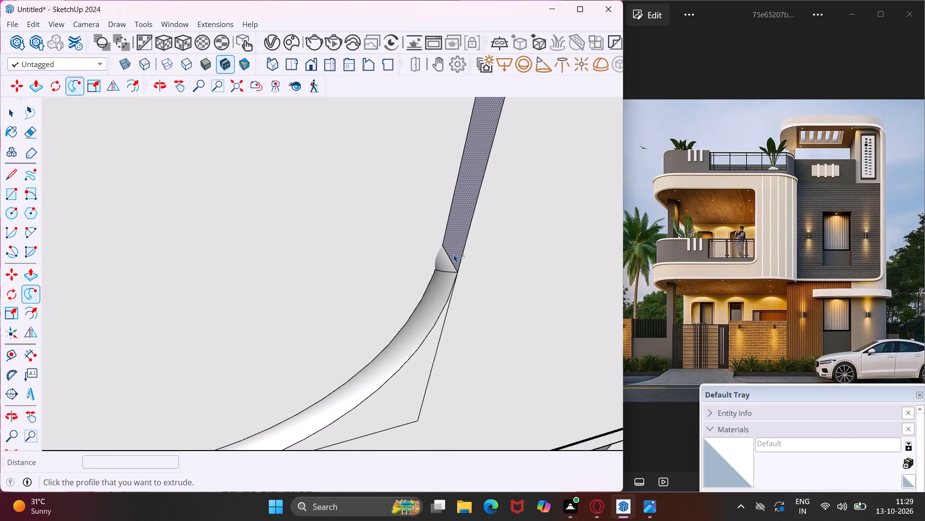
key("Escape")
key("space")
Draw a two-point arc with a bulge of about 1/16" across the end edge of the straight ledge trim where it meets the rounded corner.
scroll(454, 254, "up", 5)
middle_click_drag(454, 254, 500, 261)
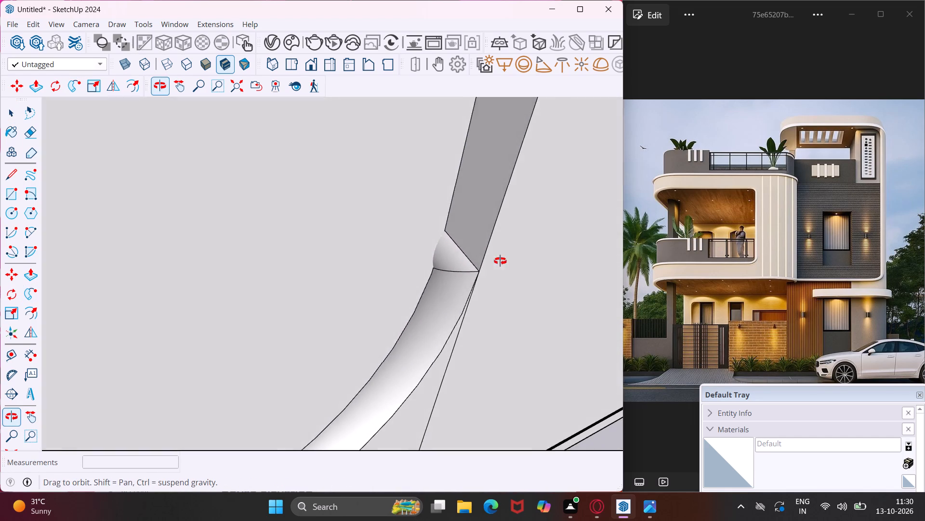
middle_click_drag(500, 261, 523, 261)
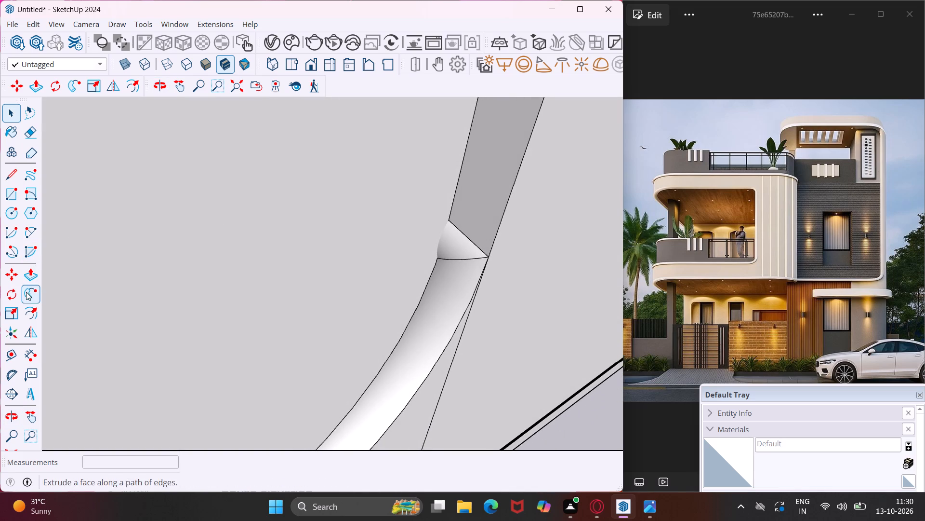
left_click(26, 232)
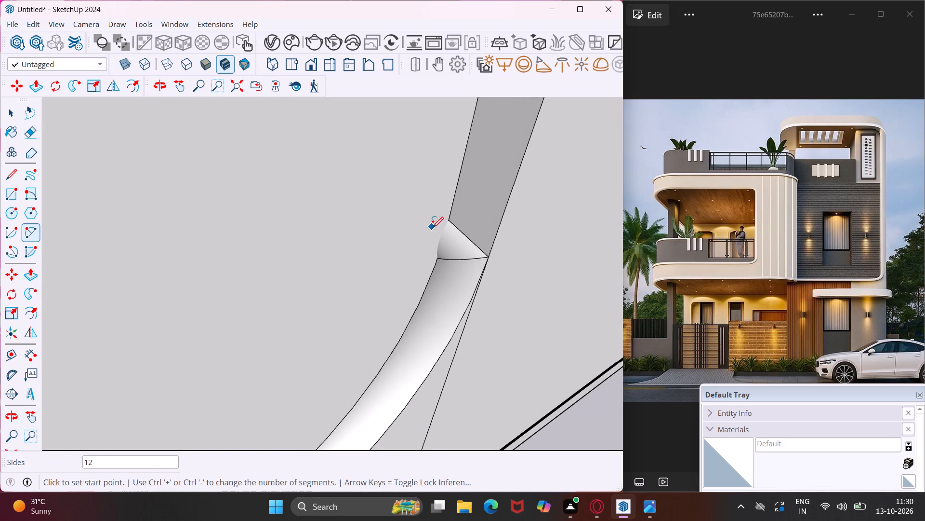
left_click(448, 218)
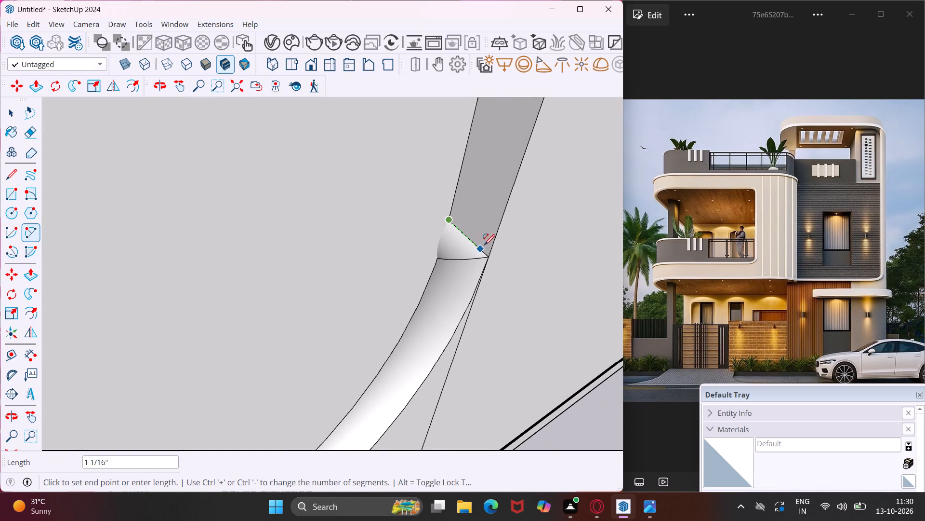
scroll(490, 258, "up", 3)
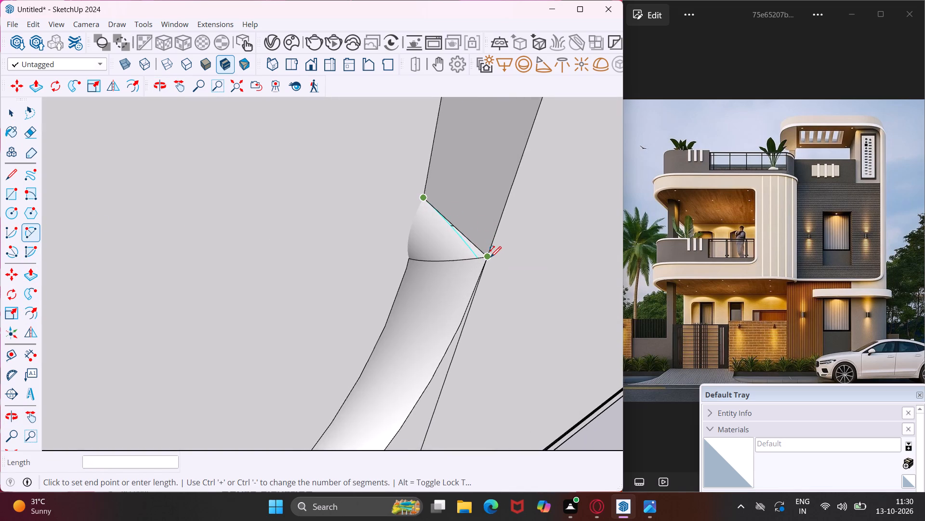
scroll(490, 257, "up", 5)
left_click(488, 256)
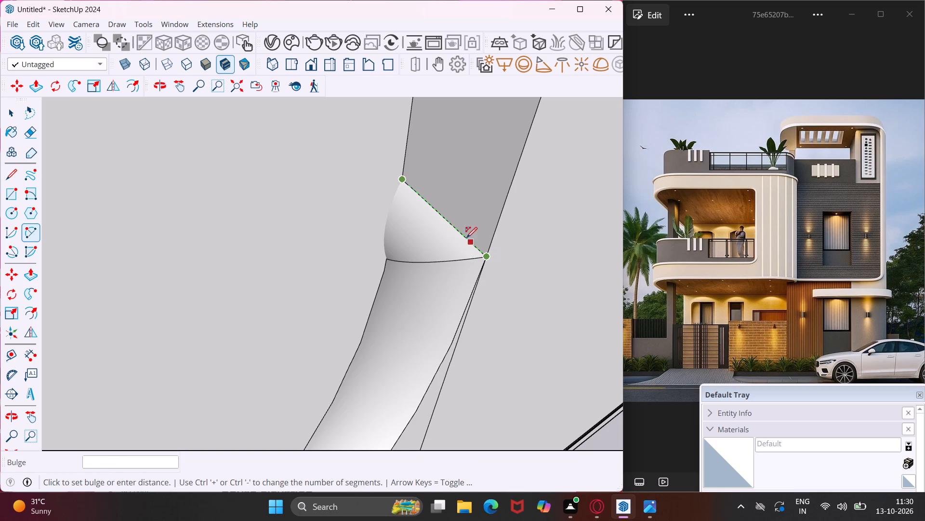
middle_click_drag(439, 226, 305, 257)
scroll(438, 226, "up", 1)
middle_click_drag(386, 274, 363, 272)
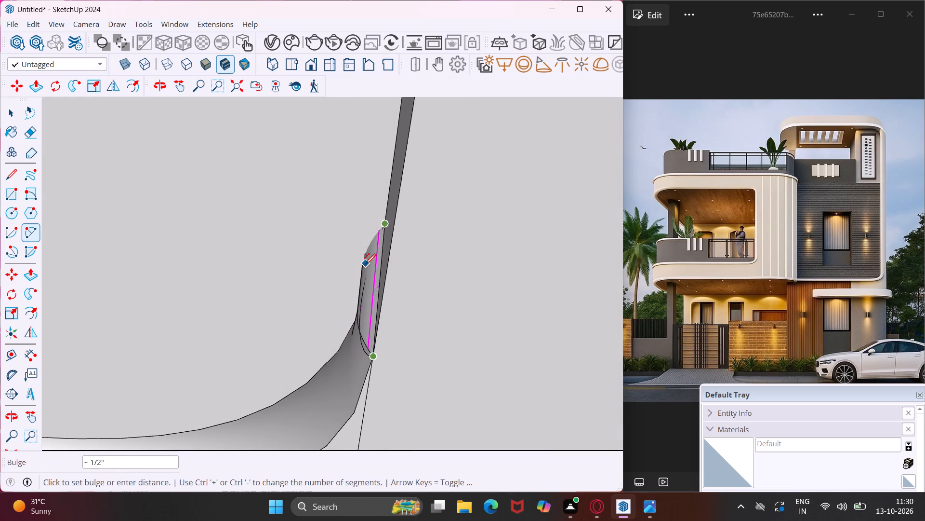
middle_click_drag(366, 263, 462, 190)
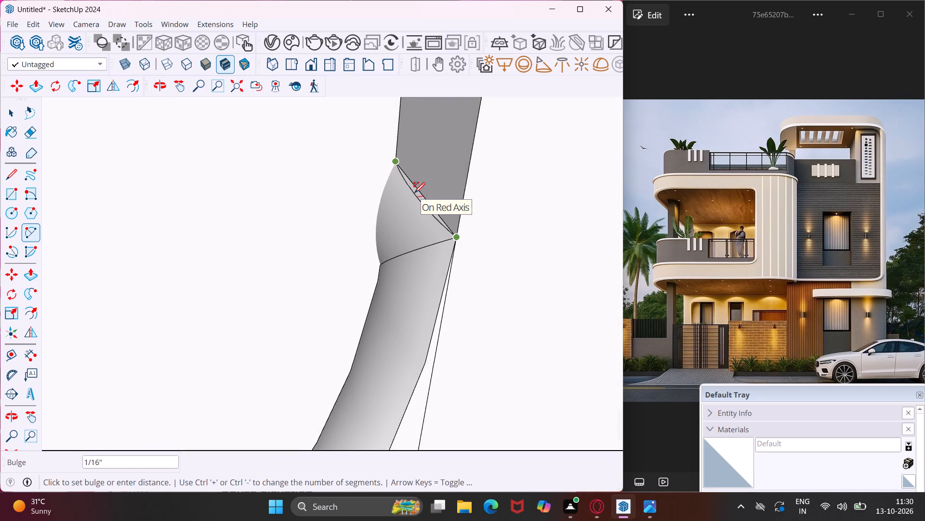
scroll(414, 193, "up", 5)
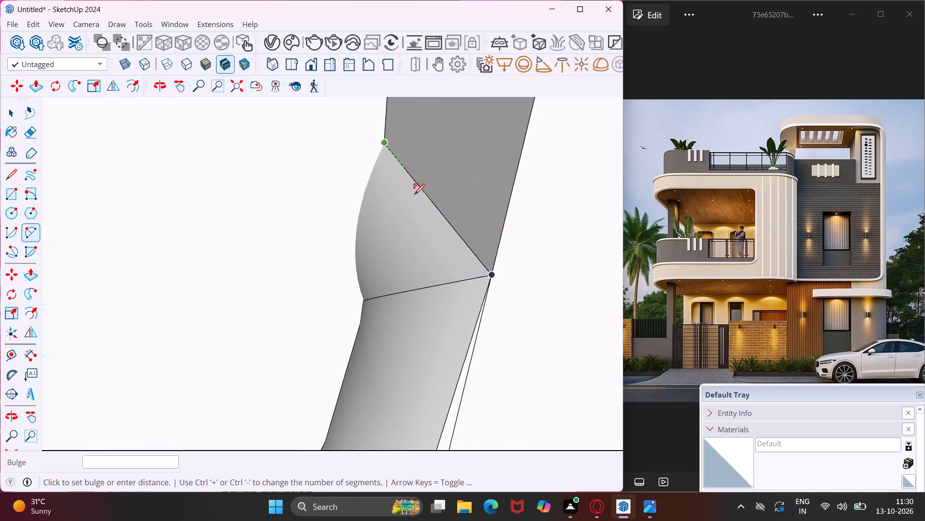
middle_click_drag(407, 197, 407, 190)
scroll(407, 196, "up", 1)
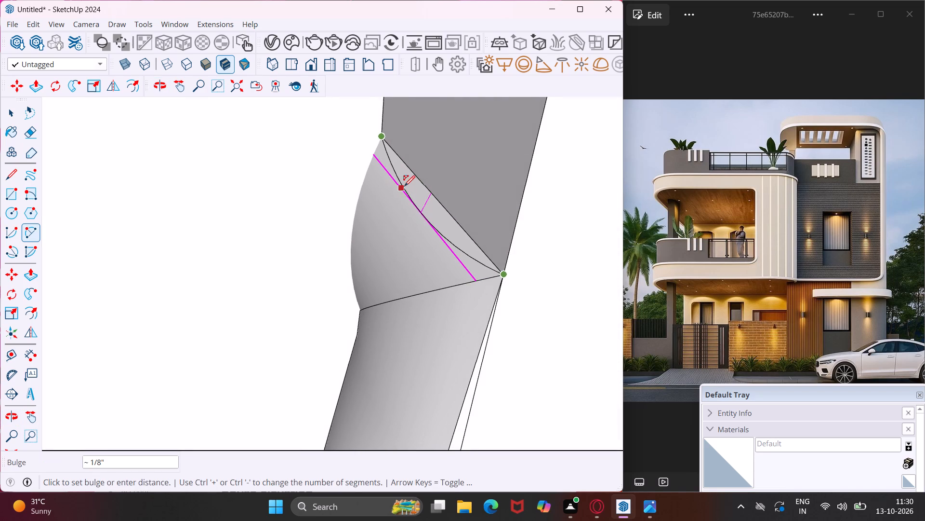
scroll(405, 182, "up", 3)
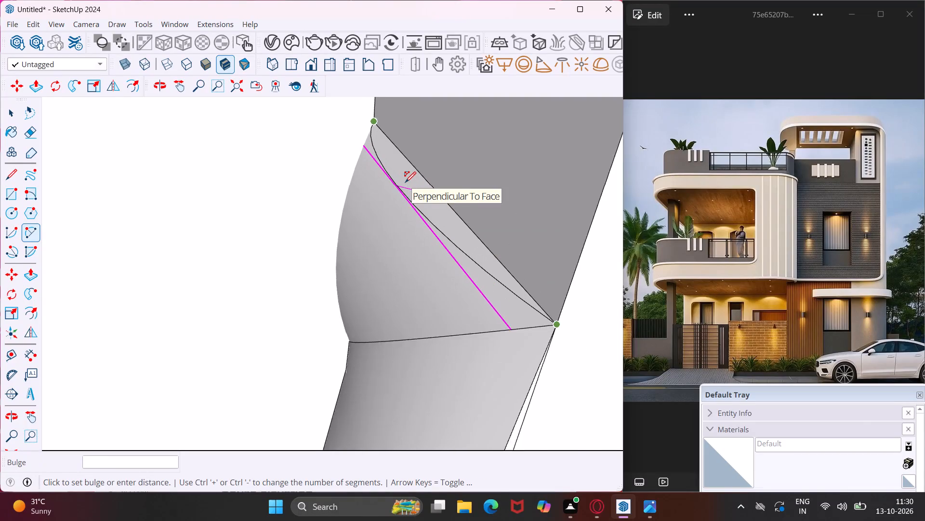
scroll(405, 182, "up", 7)
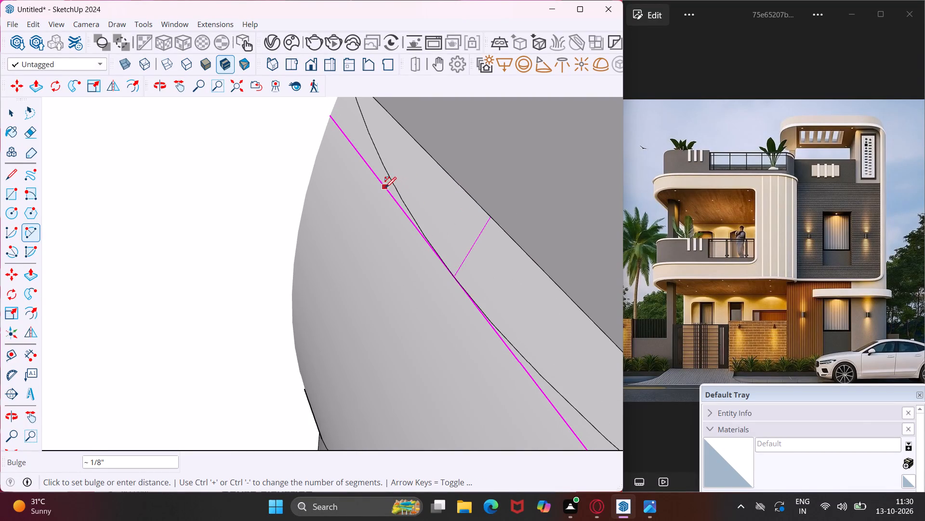
middle_click_drag(415, 171, 378, 180)
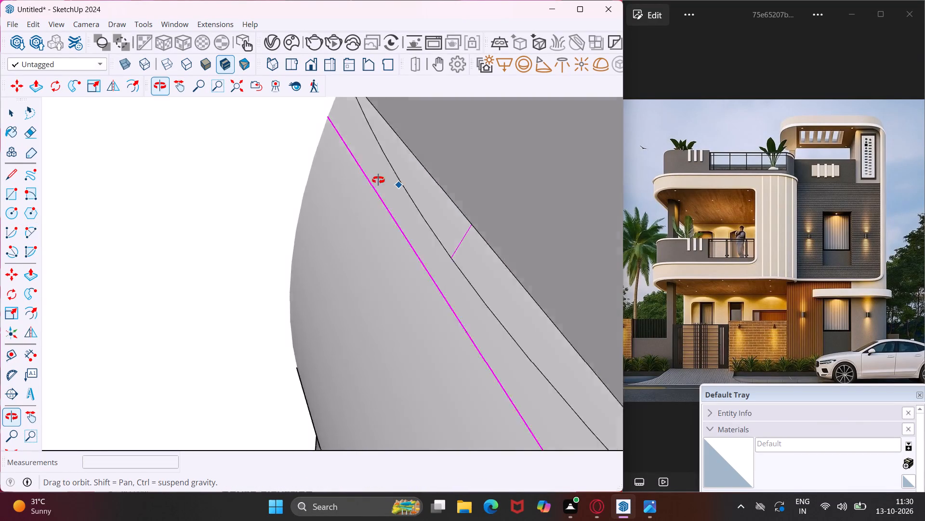
middle_click_drag(378, 180, 438, 183)
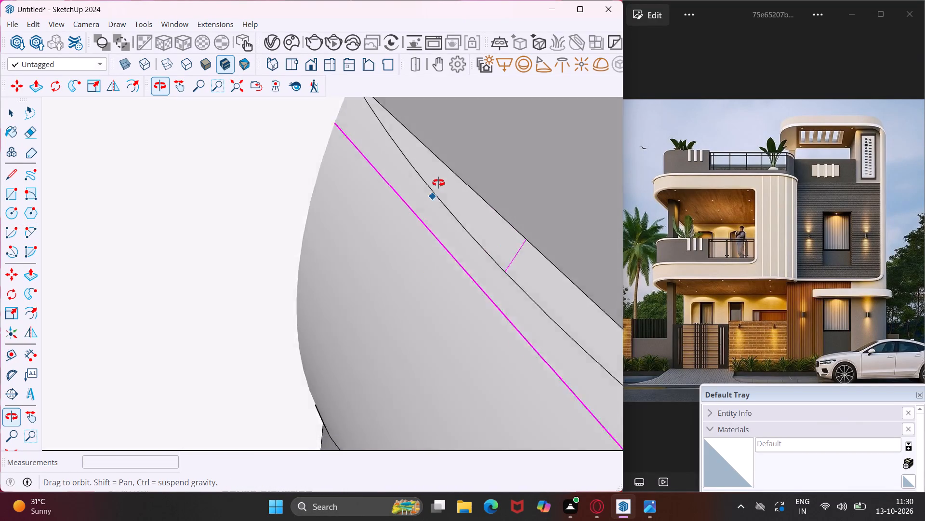
middle_click_drag(438, 183, 490, 189)
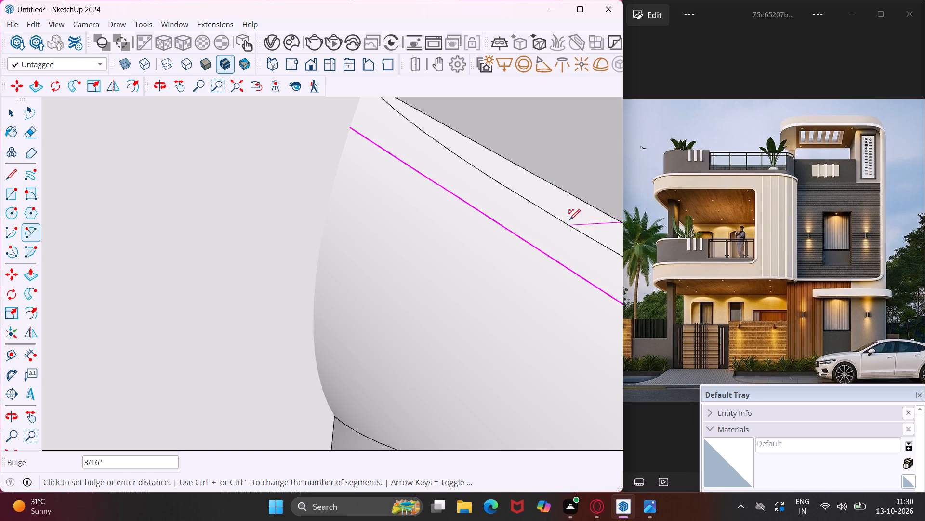
middle_click_drag(557, 214, 579, 182)
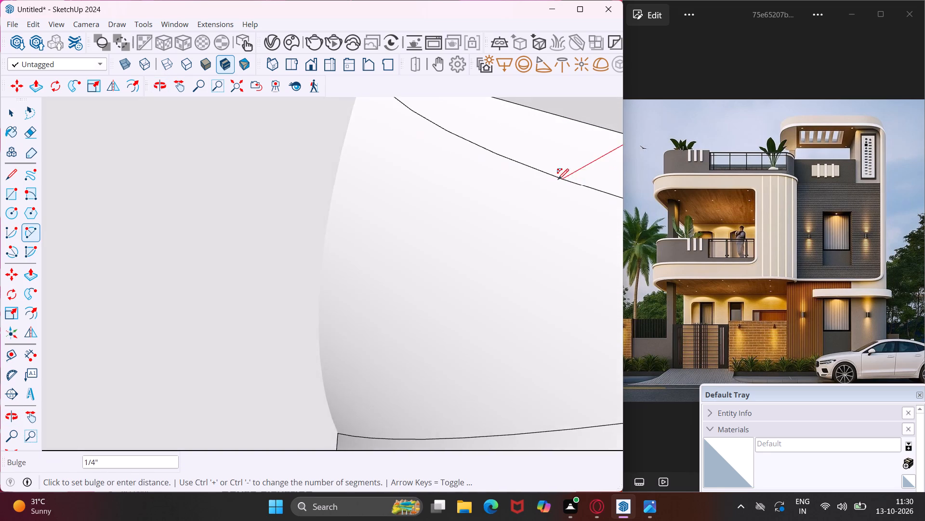
scroll(548, 180, "down", 8)
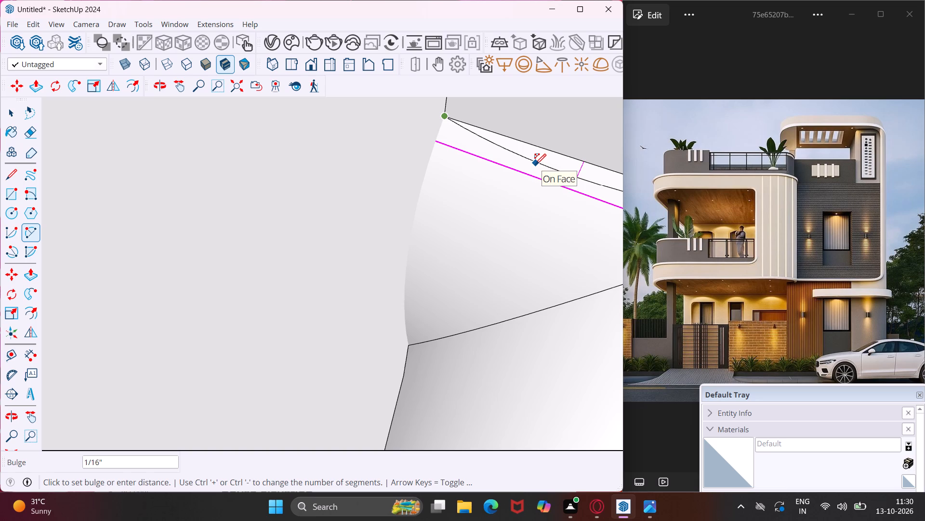
middle_click_drag(535, 165, 545, 74)
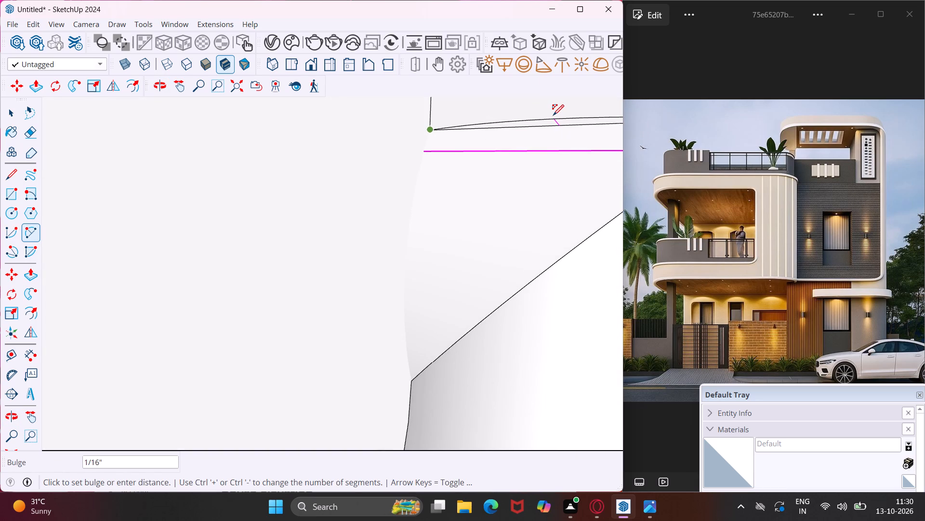
left_click(553, 115)
key("Escape")
key("space")
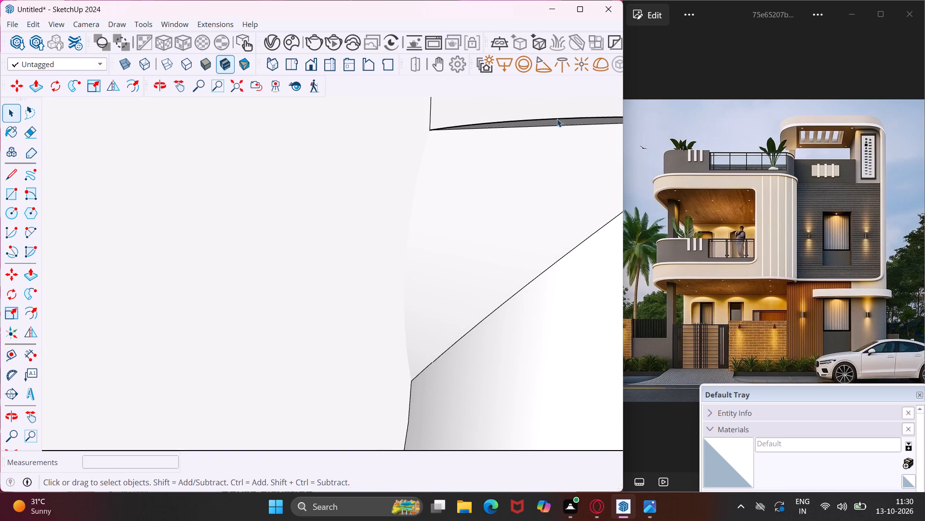
Extrude the thin arc profile with Follow Me along the straight ledge trim's face.
middle_click_drag(562, 116, 420, 175)
scroll(412, 177, "down", 8)
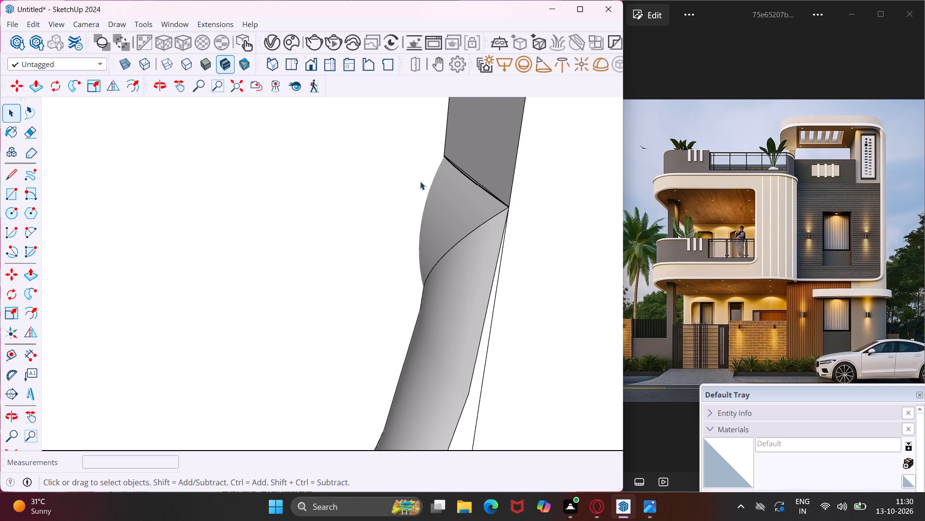
scroll(494, 171, "up", 9)
left_click(495, 171)
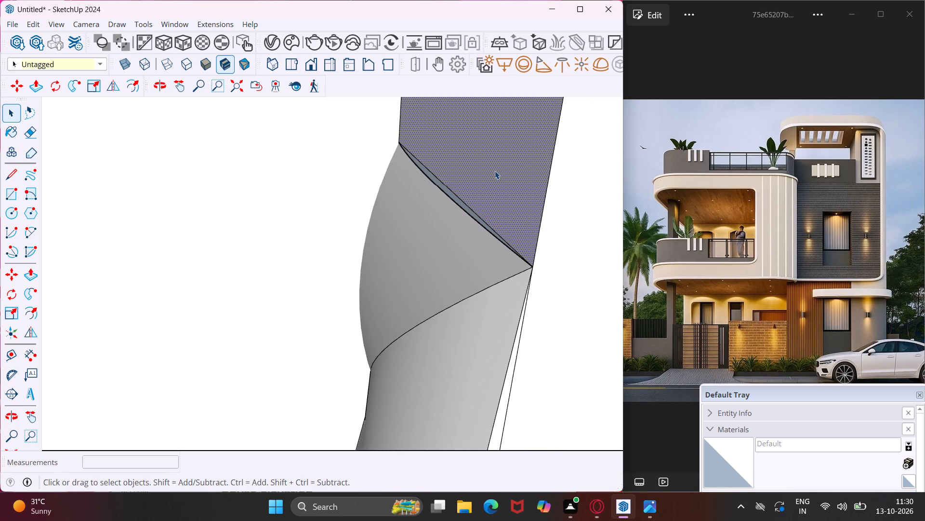
left_click(27, 286)
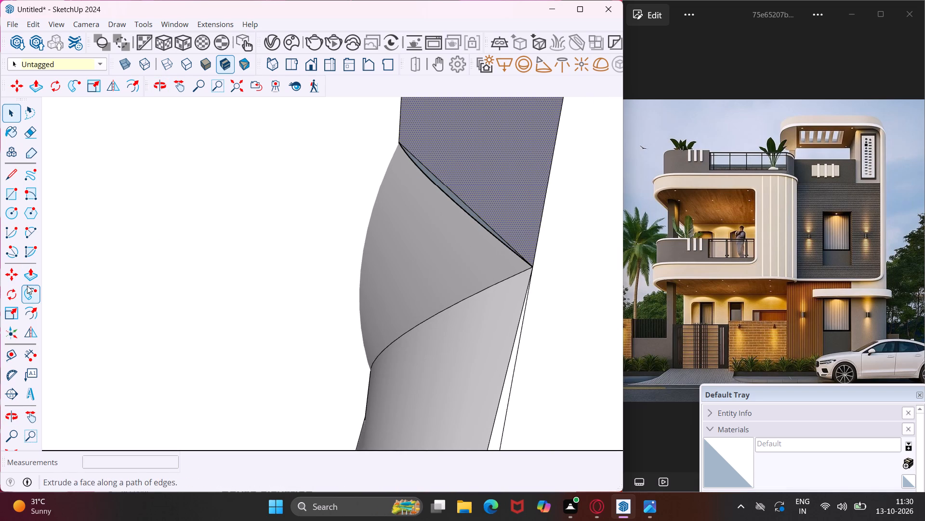
scroll(439, 184, "up", 5)
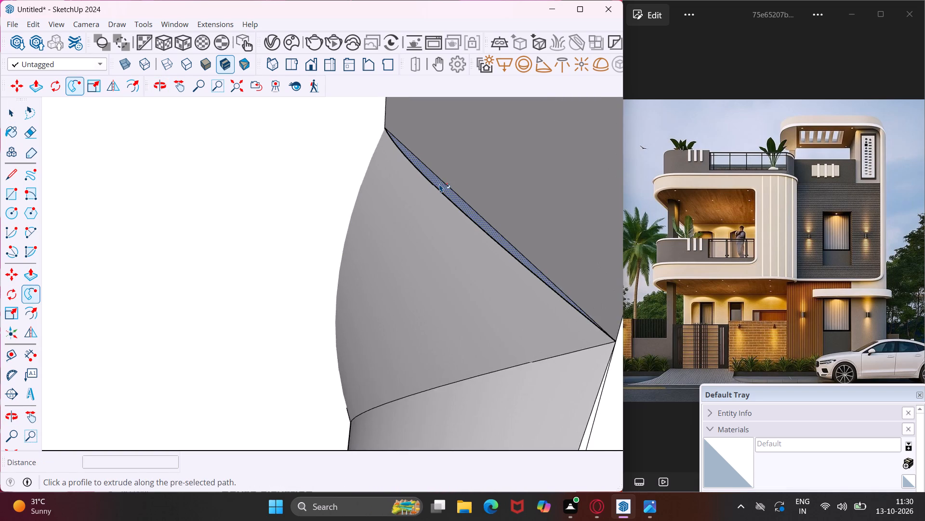
scroll(439, 184, "up", 2)
left_click(439, 184)
scroll(415, 203, "down", 14)
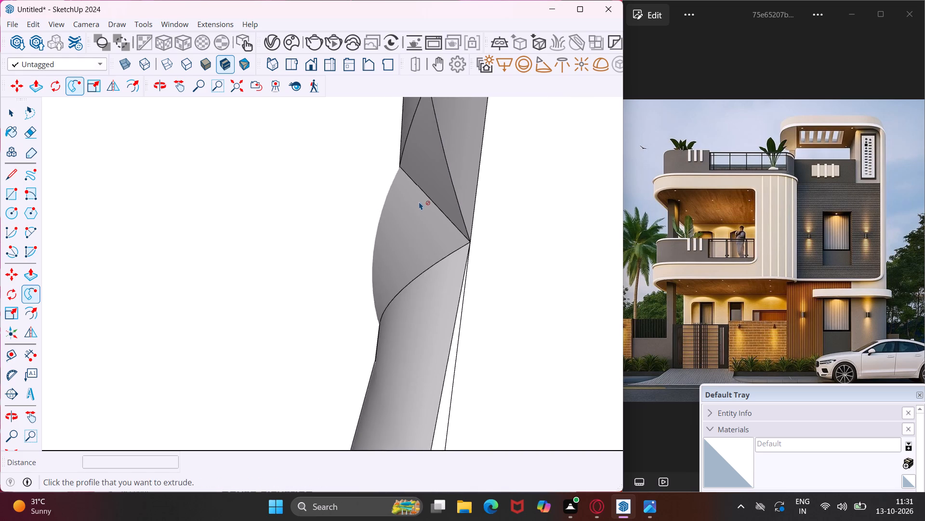
scroll(419, 202, "down", 20)
scroll(419, 202, "down", 14)
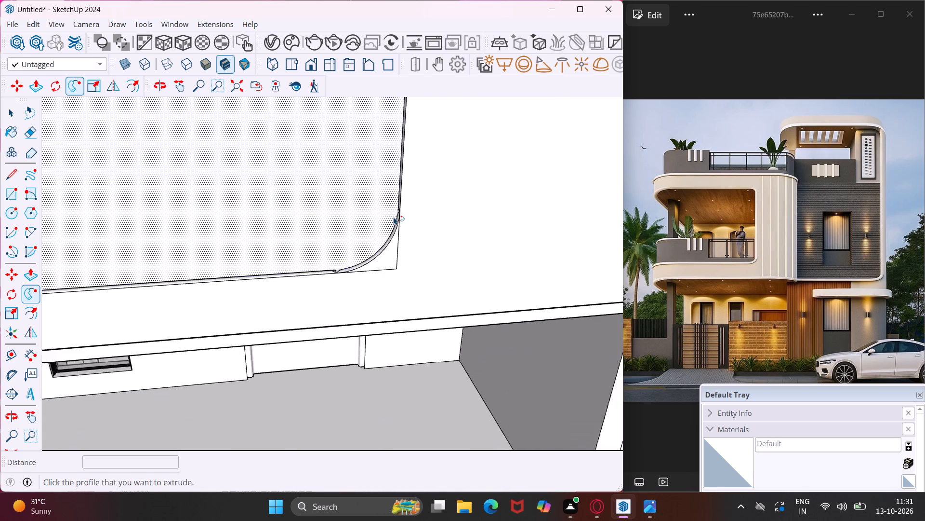
scroll(394, 217, "down", 20)
scroll(394, 217, "down", 3)
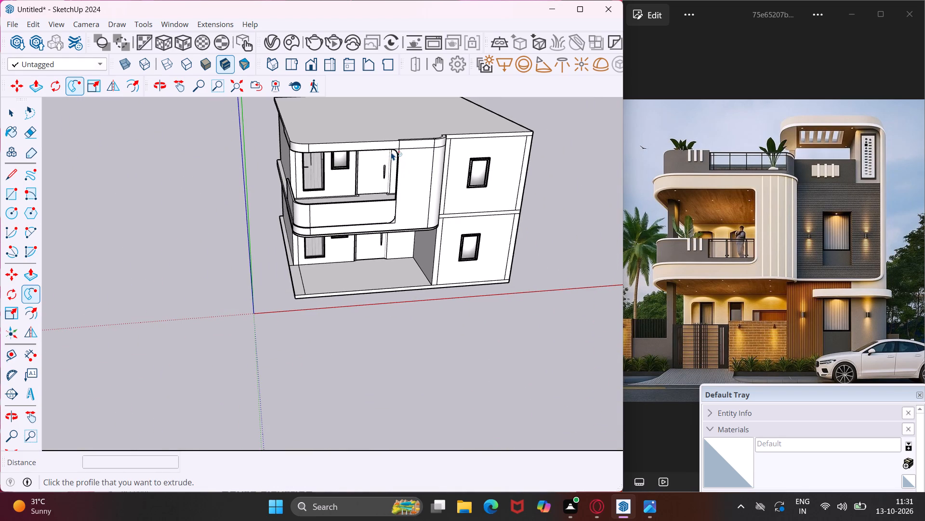
key("Escape")
key("space")
Examine the first-floor balcony opening's upper corner, where the curved frame meets the straight vertical trim.
middle_click_drag(391, 152, 524, 127)
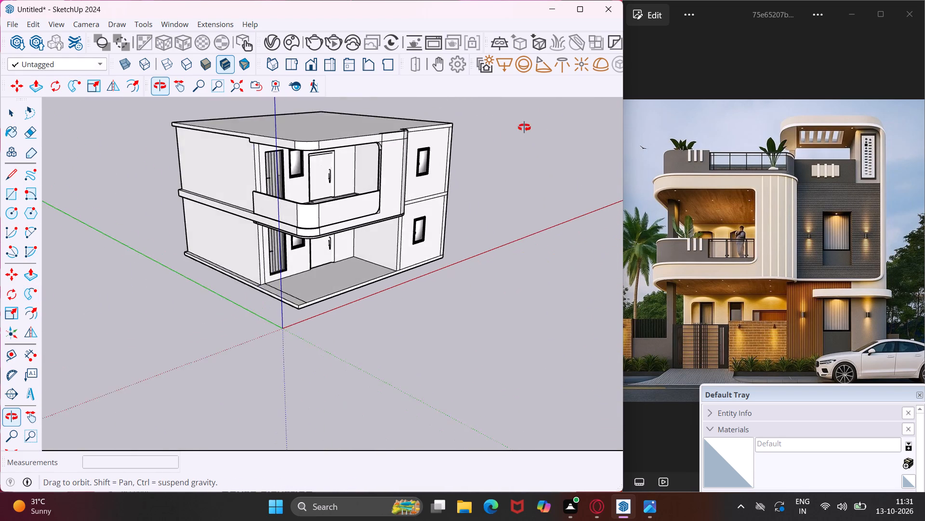
middle_click_drag(524, 127, 560, 103)
scroll(360, 149, "up", 14)
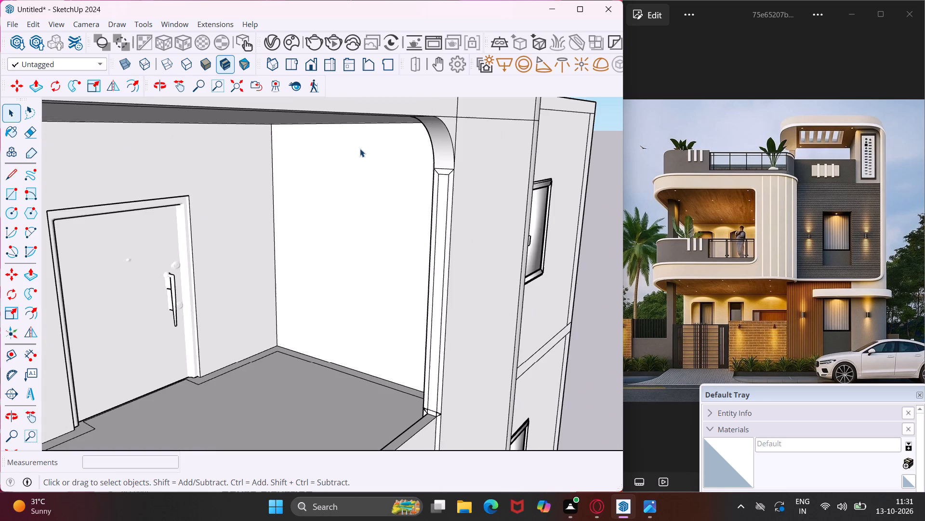
middle_click_drag(360, 149, 405, 146)
scroll(360, 149, "up", 1)
scroll(405, 146, "down", 5)
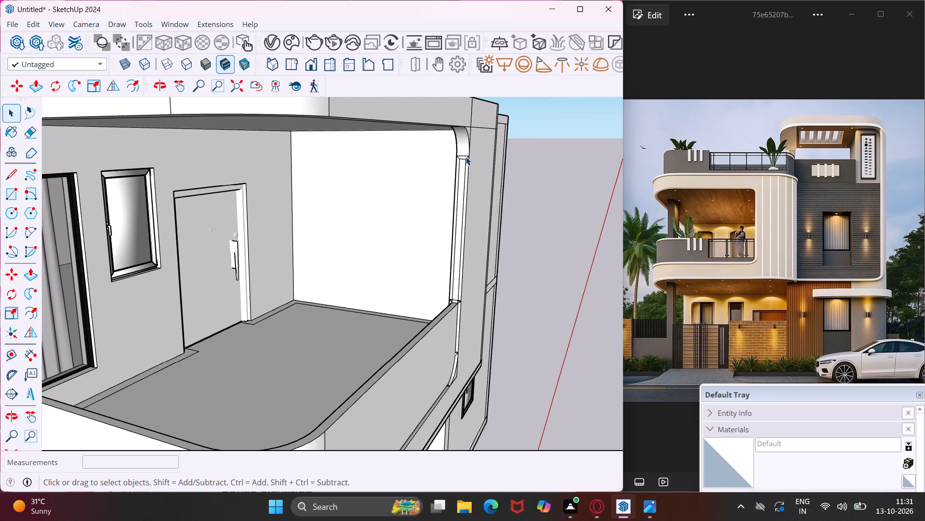
scroll(466, 154, "up", 9)
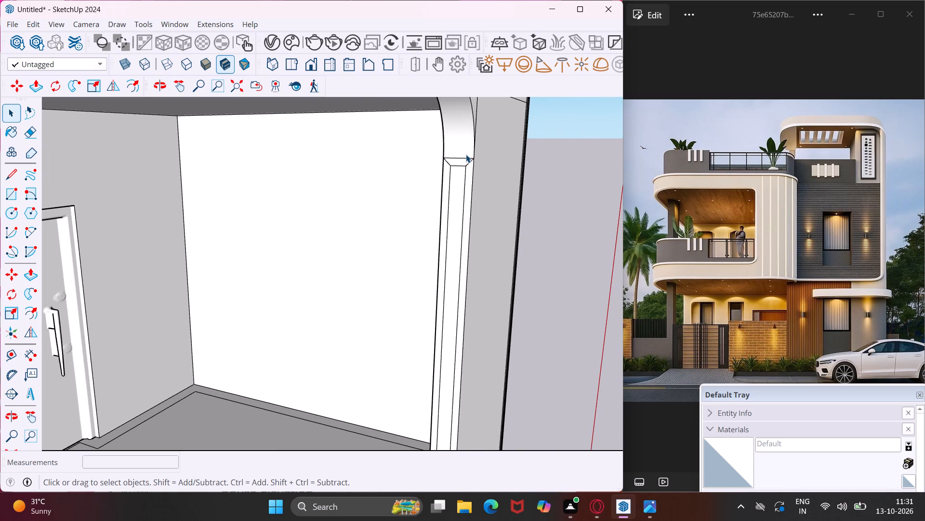
scroll(466, 154, "down", 5)
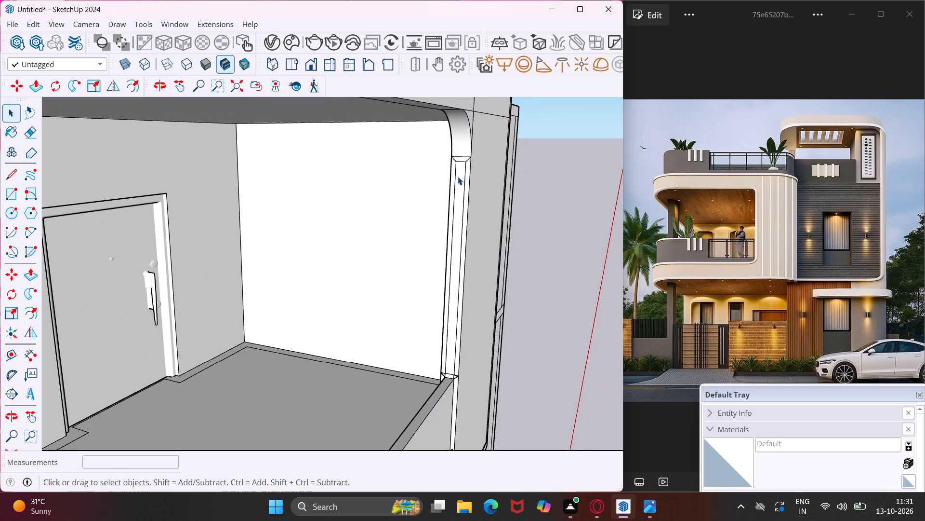
scroll(454, 120, "up", 4)
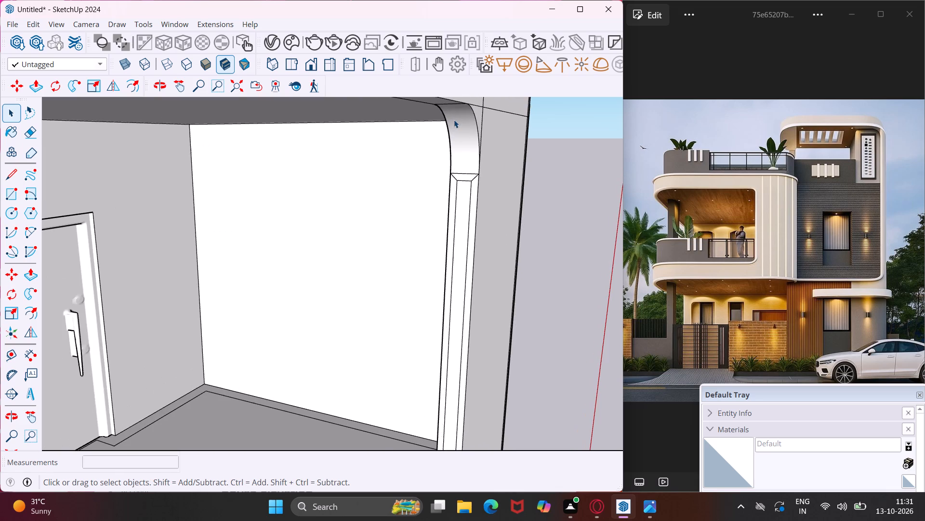
middle_click_drag(454, 119, 518, 120)
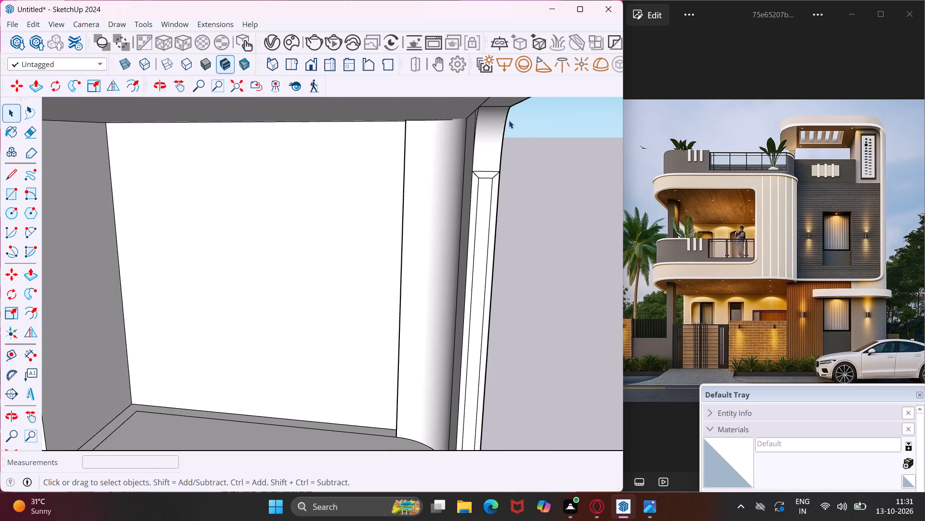
scroll(507, 121, "down", 3)
middle_click_drag(495, 128, 483, 134)
scroll(483, 135, "up", 4)
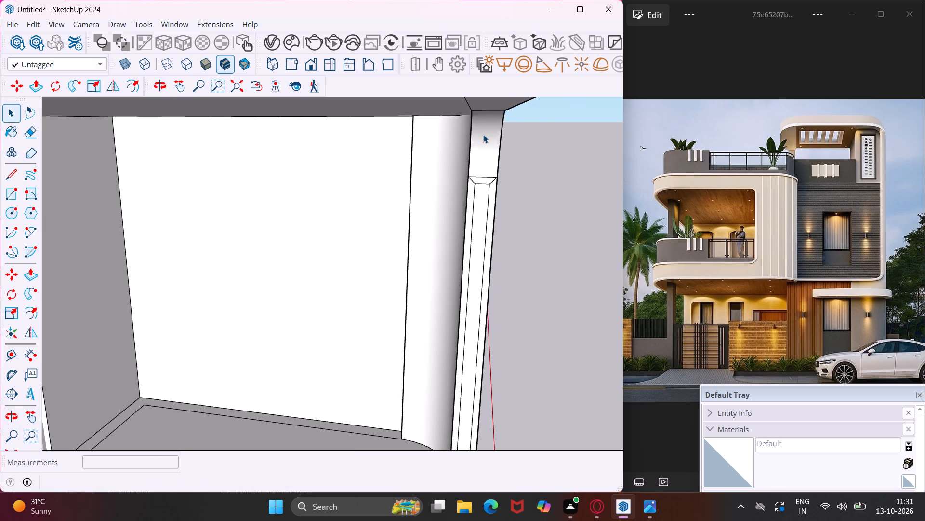
scroll(483, 135, "up", 4)
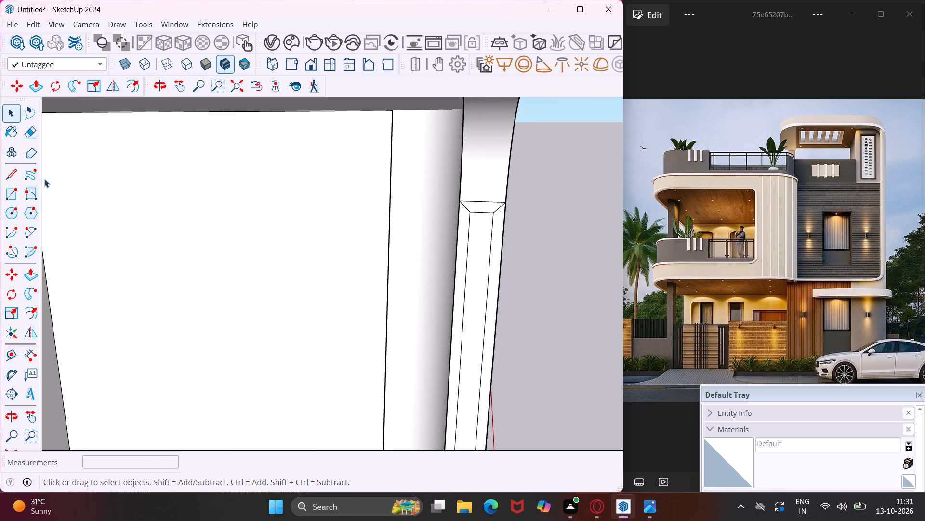
Draw a two-point arc about 1 7/8" long with a bulge of about 3/16" from the outer corner along the curved frame's lower end edge.
left_click(39, 233)
scroll(503, 203, "up", 2)
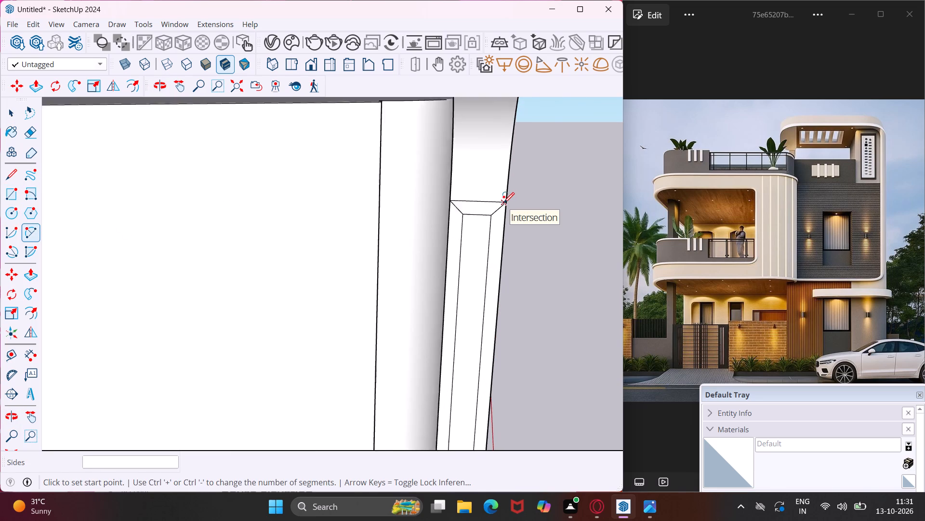
scroll(503, 203, "up", 11)
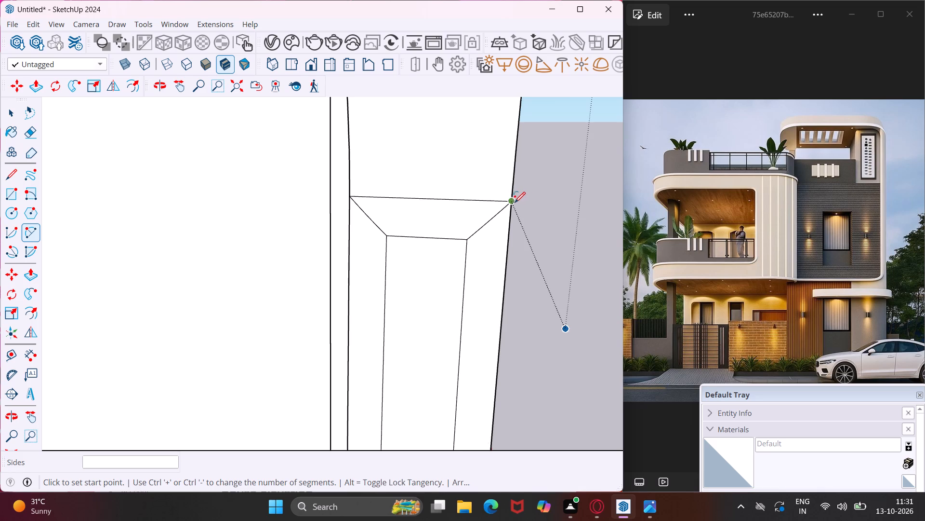
left_click(513, 201)
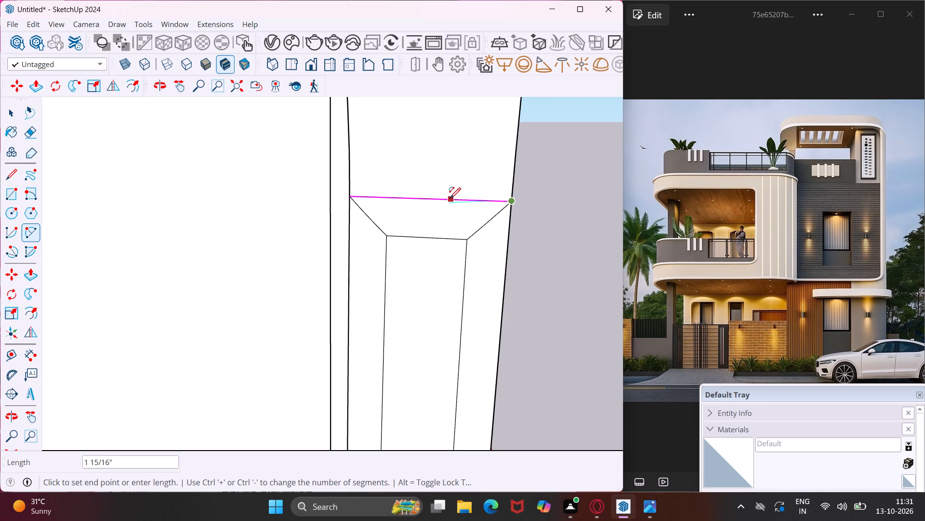
scroll(450, 198, "up", 4)
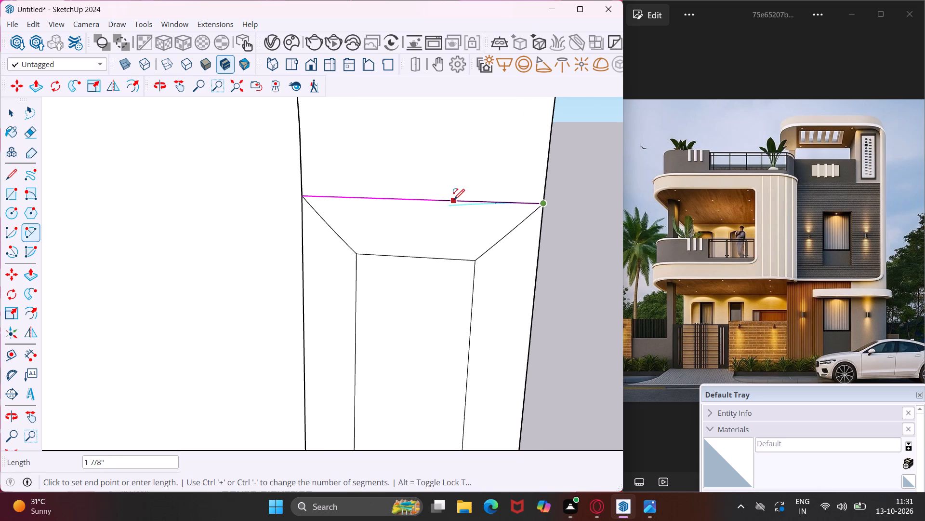
left_click(454, 200)
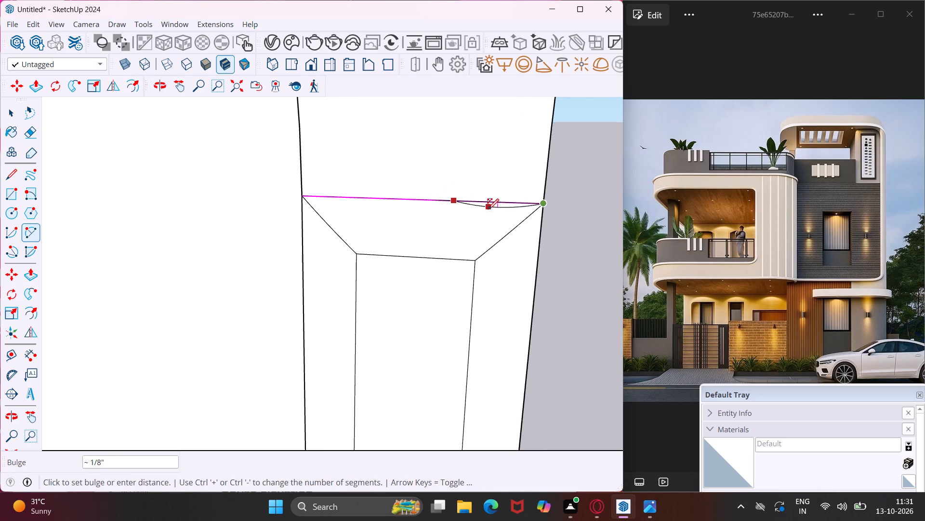
middle_click_drag(489, 211, 291, 269)
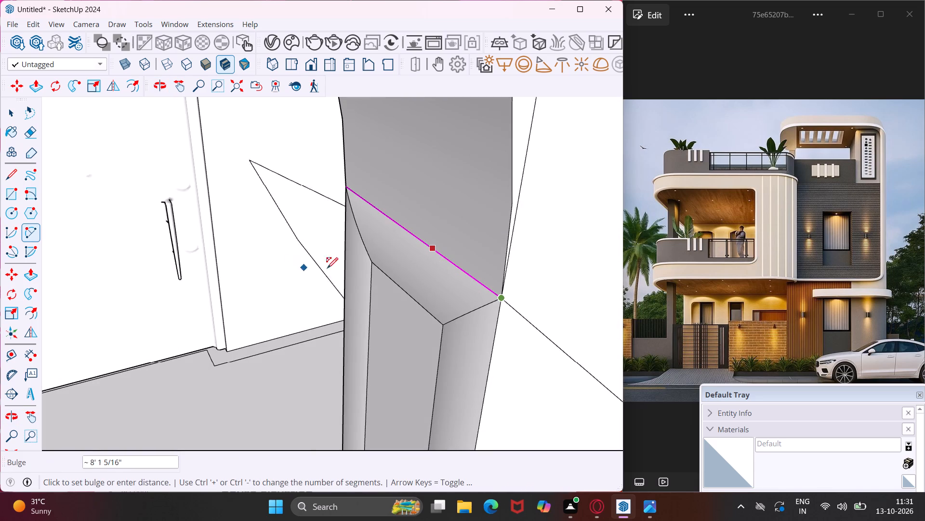
middle_click_drag(449, 270, 368, 288)
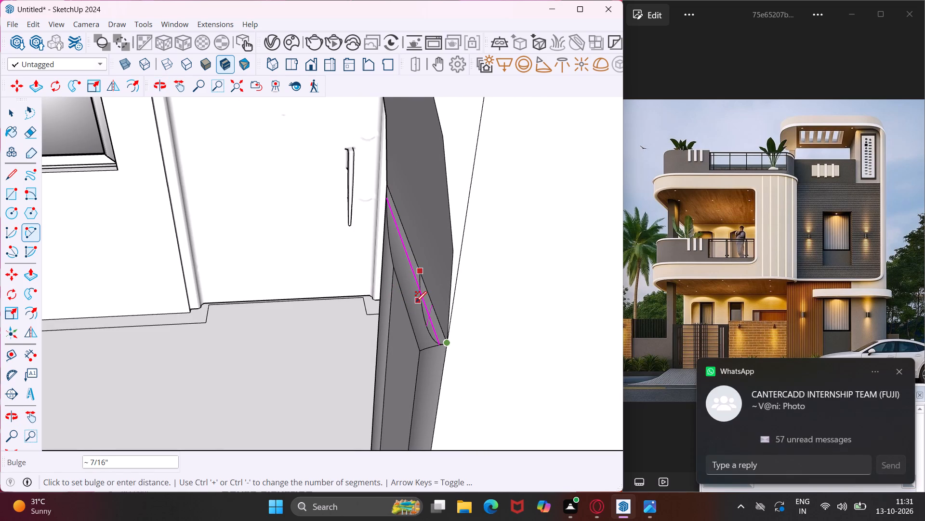
middle_click_drag(425, 297, 400, 286)
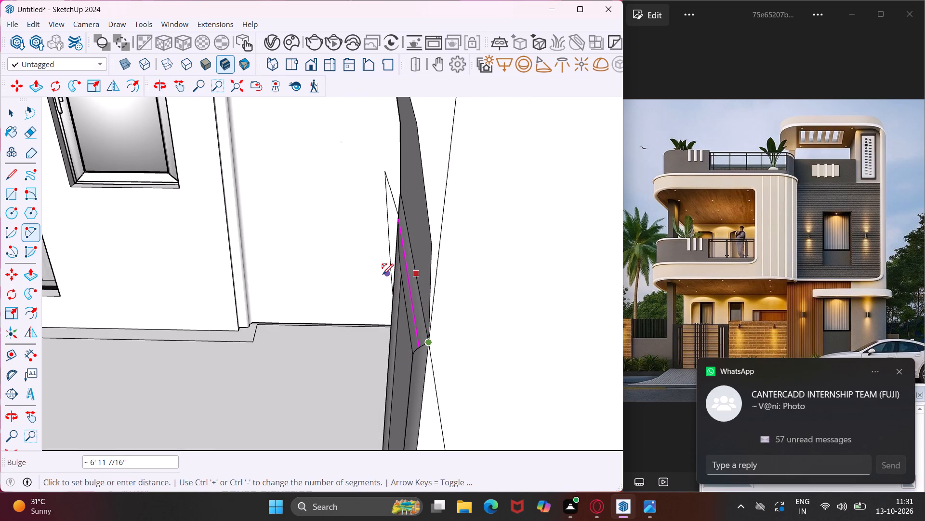
scroll(368, 303, "down", 5)
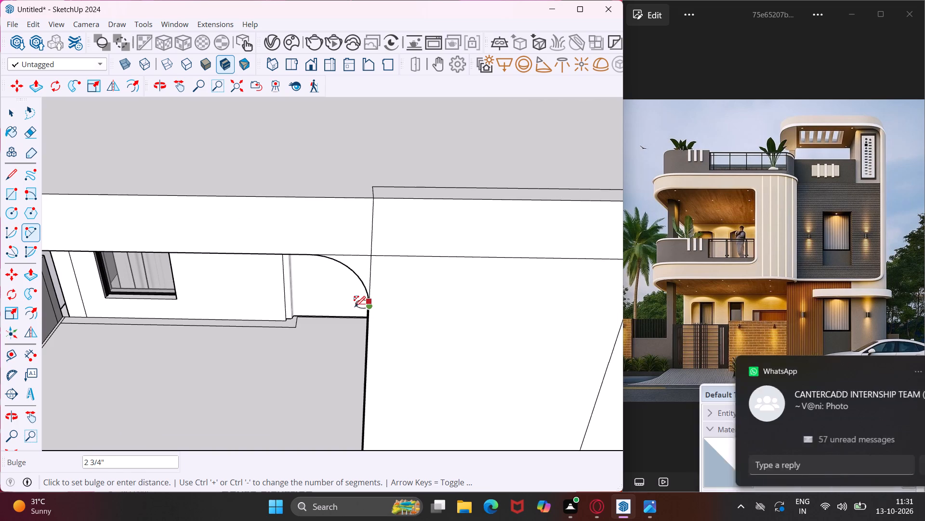
scroll(355, 307, "up", 5)
scroll(355, 307, "down", 1)
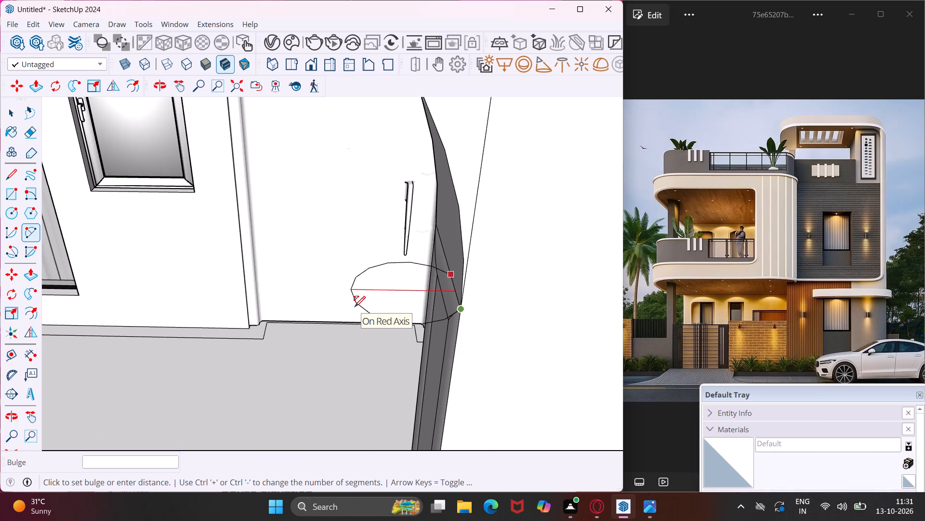
left_click(442, 287)
key("Escape")
key("space")
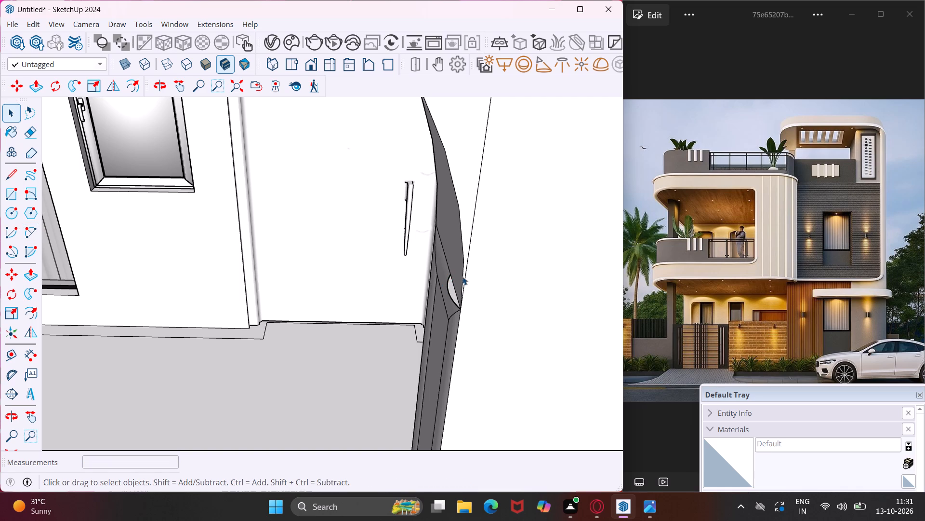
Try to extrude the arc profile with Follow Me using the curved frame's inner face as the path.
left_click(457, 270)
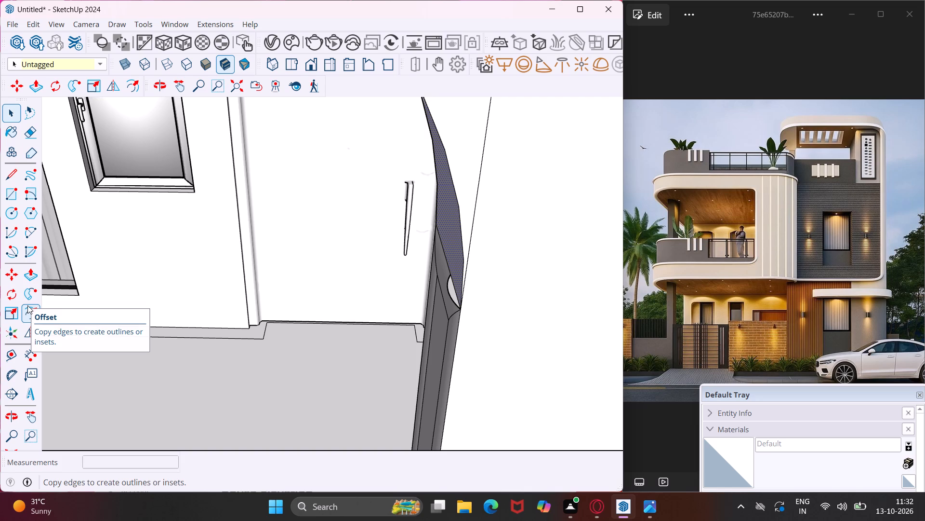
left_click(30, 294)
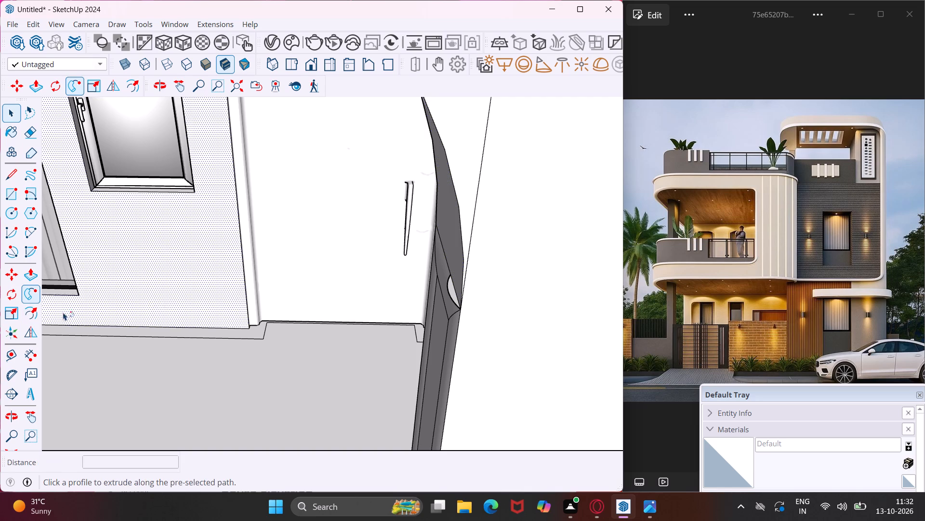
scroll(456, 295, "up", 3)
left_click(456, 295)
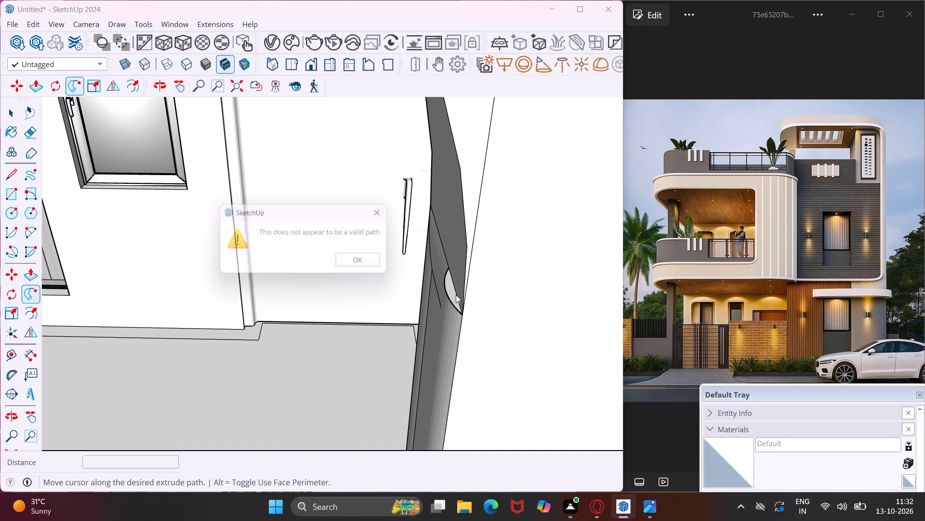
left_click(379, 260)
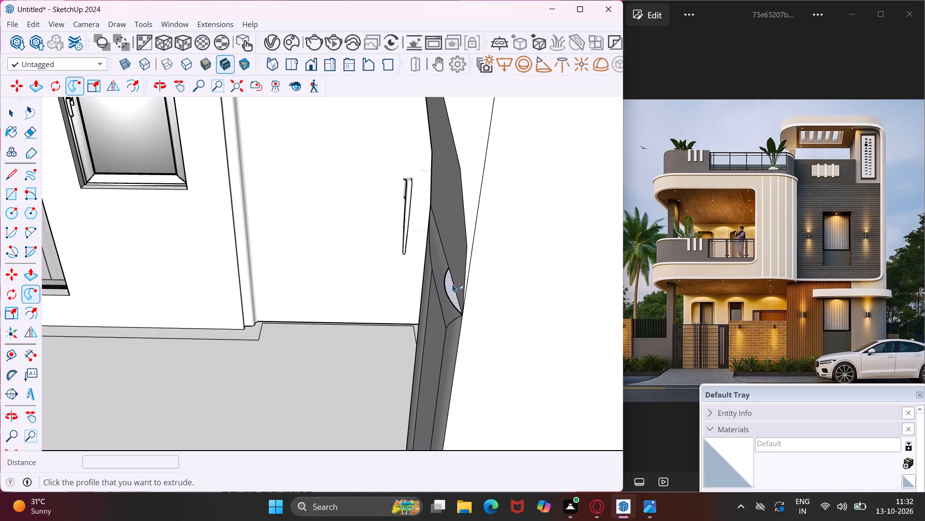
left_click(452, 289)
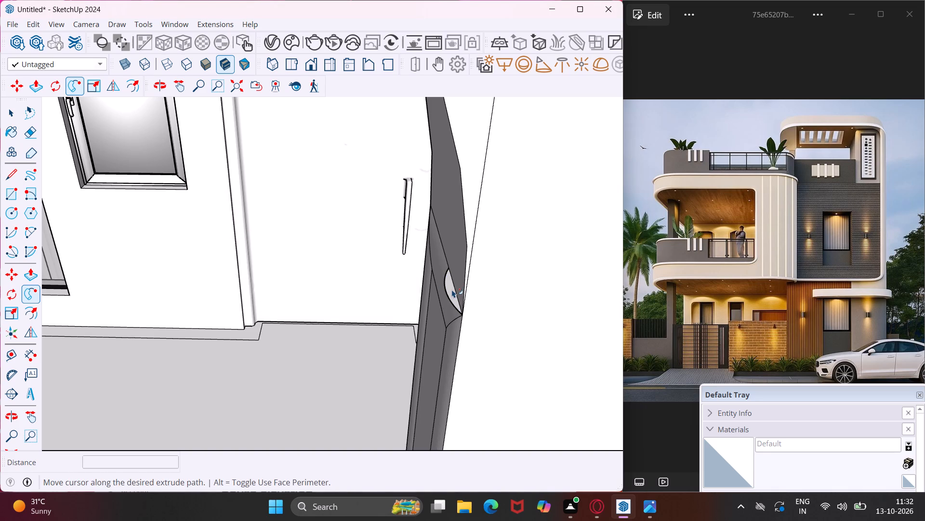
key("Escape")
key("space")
Extrude the arc profile with Follow Me along the outer curved edge of the balcony opening's upper corner frame.
left_click(457, 273)
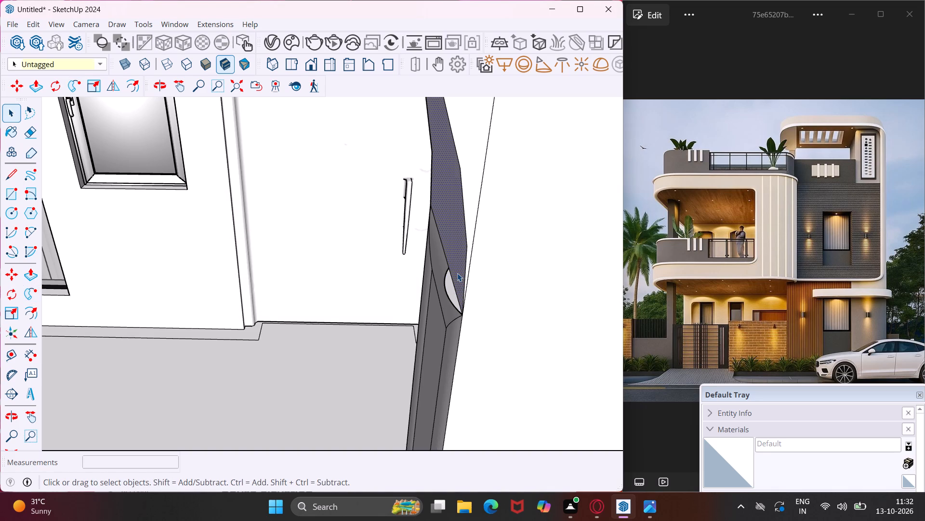
left_click(466, 239)
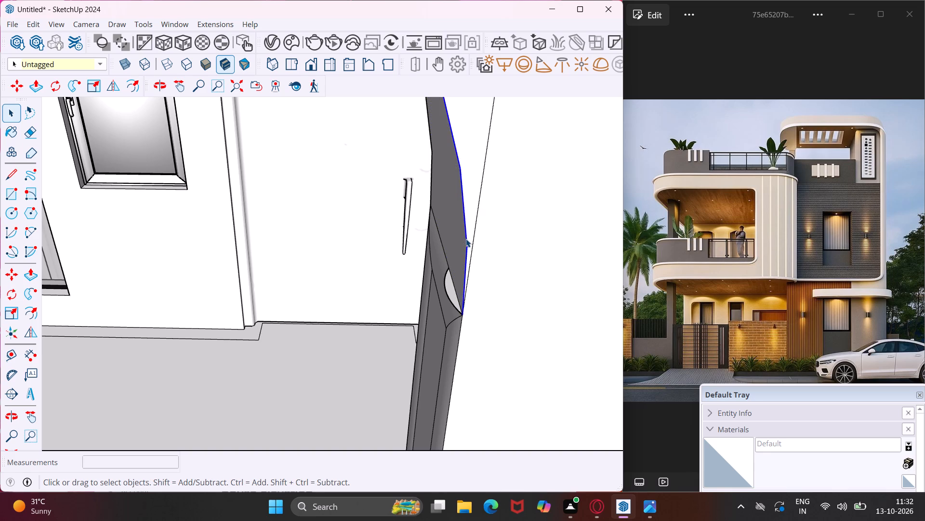
left_click(24, 298)
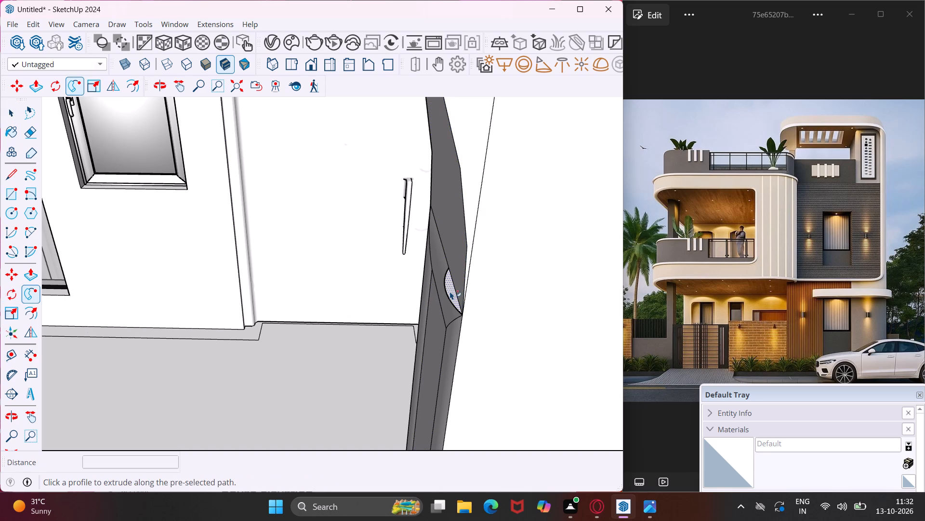
left_click(450, 291)
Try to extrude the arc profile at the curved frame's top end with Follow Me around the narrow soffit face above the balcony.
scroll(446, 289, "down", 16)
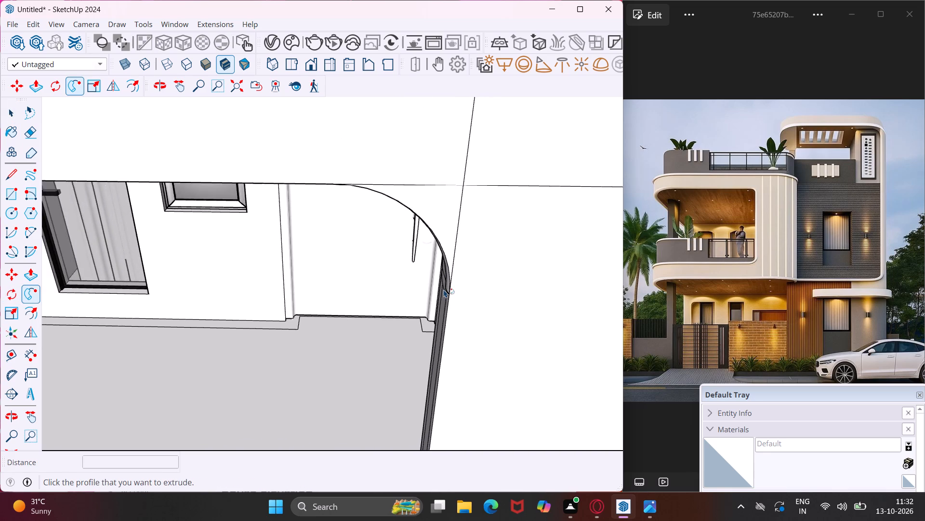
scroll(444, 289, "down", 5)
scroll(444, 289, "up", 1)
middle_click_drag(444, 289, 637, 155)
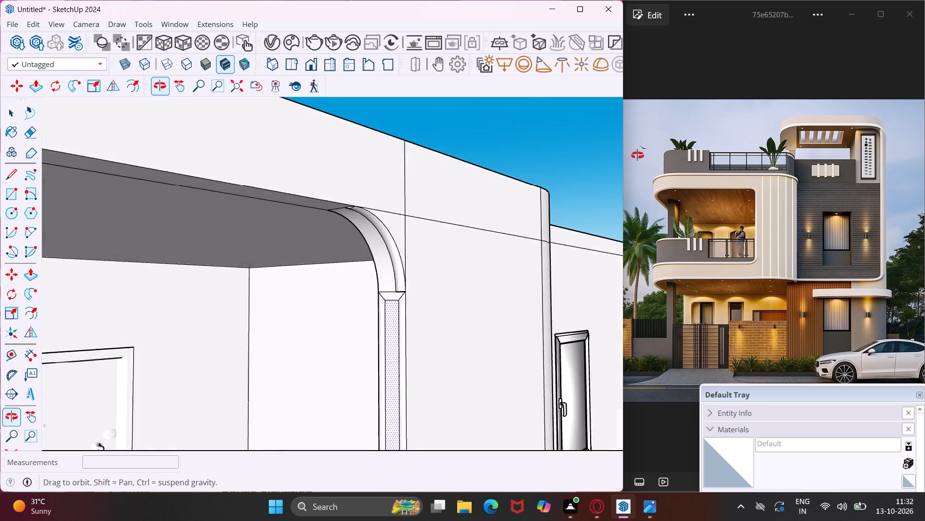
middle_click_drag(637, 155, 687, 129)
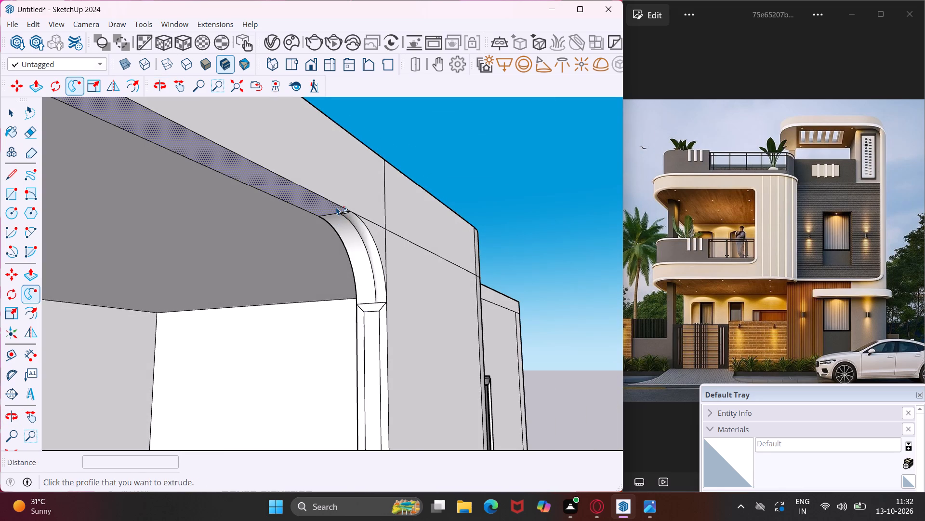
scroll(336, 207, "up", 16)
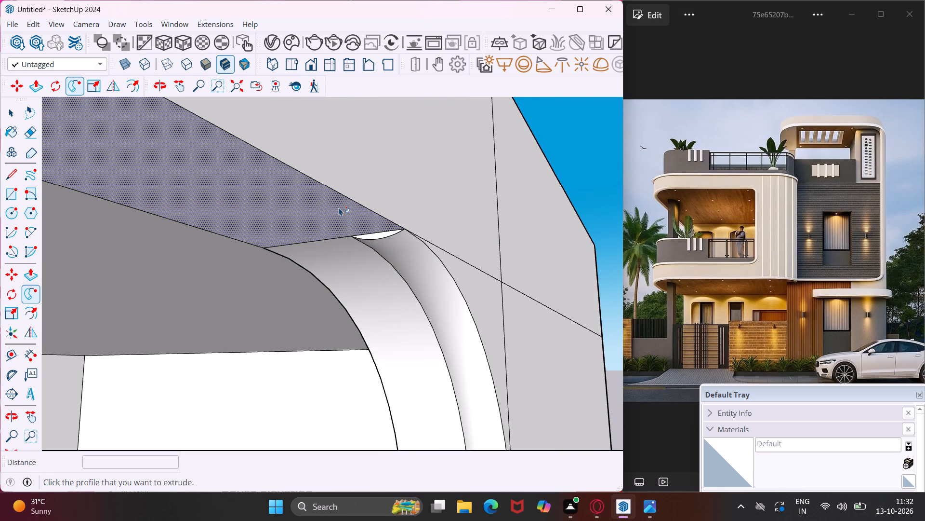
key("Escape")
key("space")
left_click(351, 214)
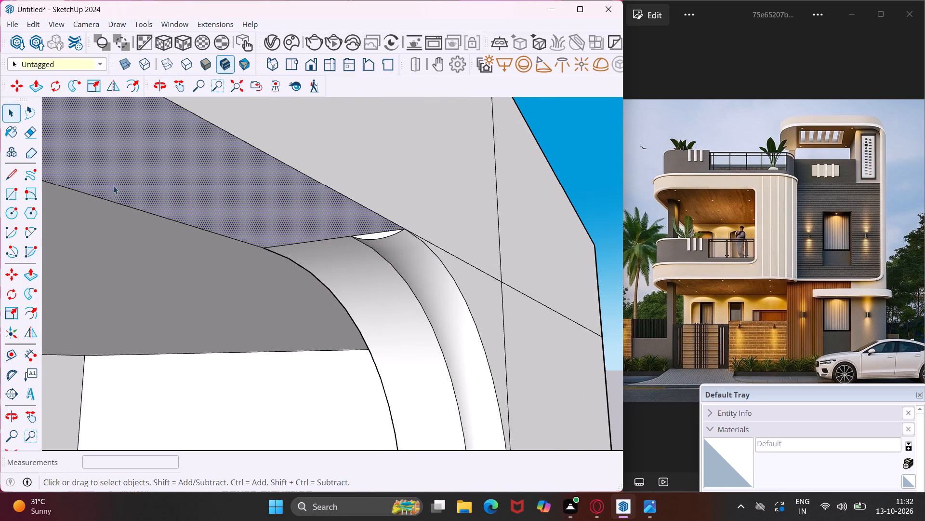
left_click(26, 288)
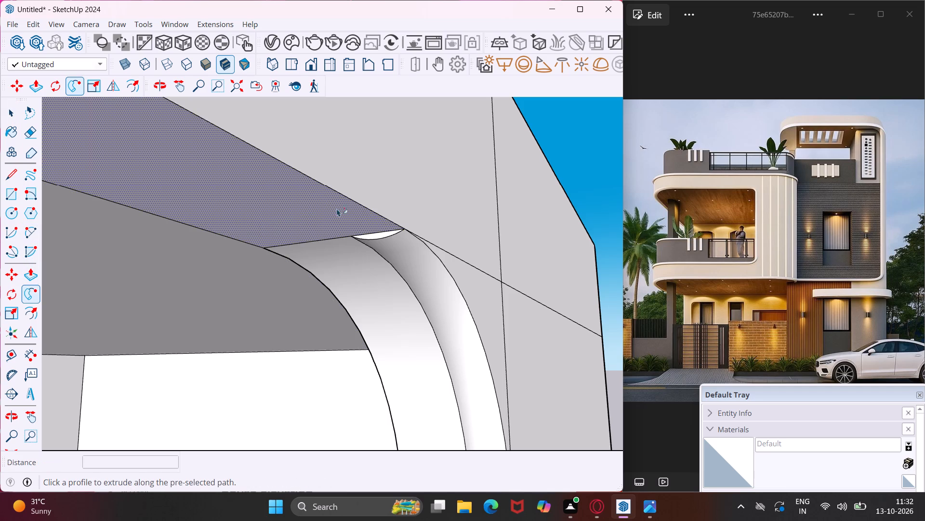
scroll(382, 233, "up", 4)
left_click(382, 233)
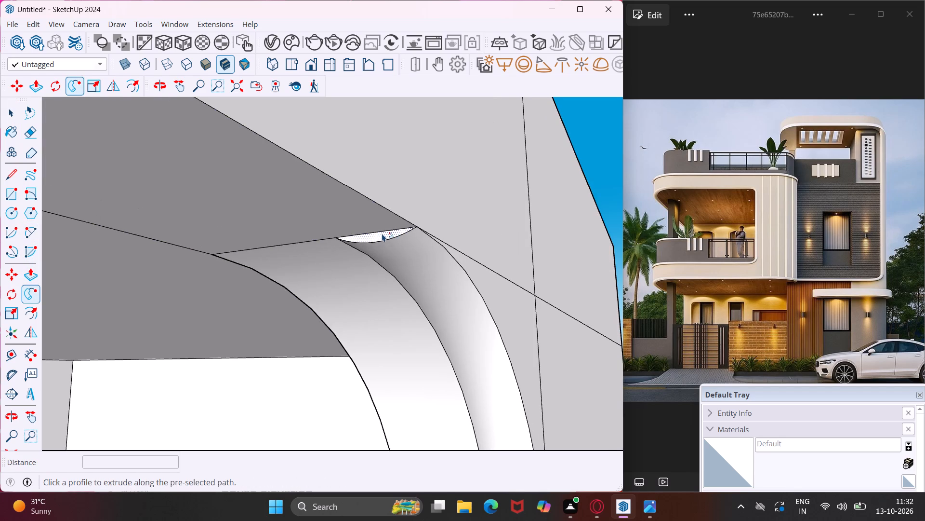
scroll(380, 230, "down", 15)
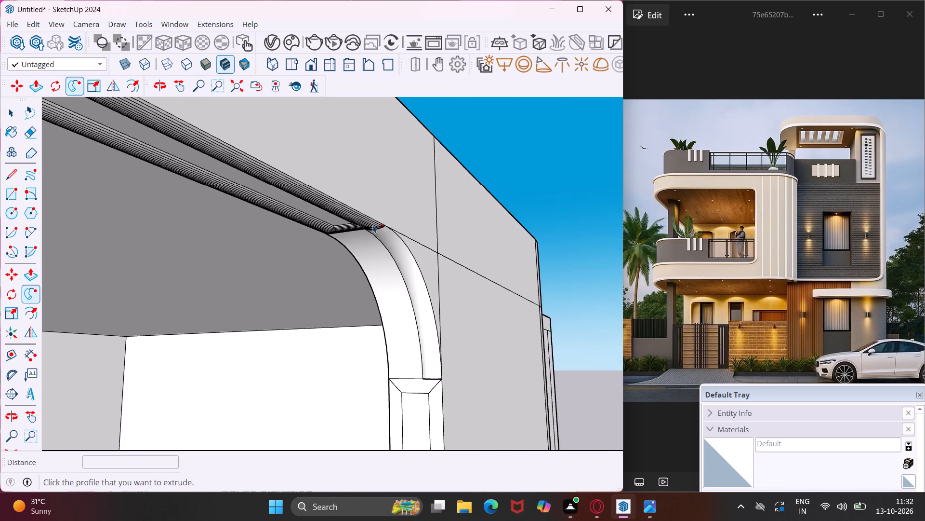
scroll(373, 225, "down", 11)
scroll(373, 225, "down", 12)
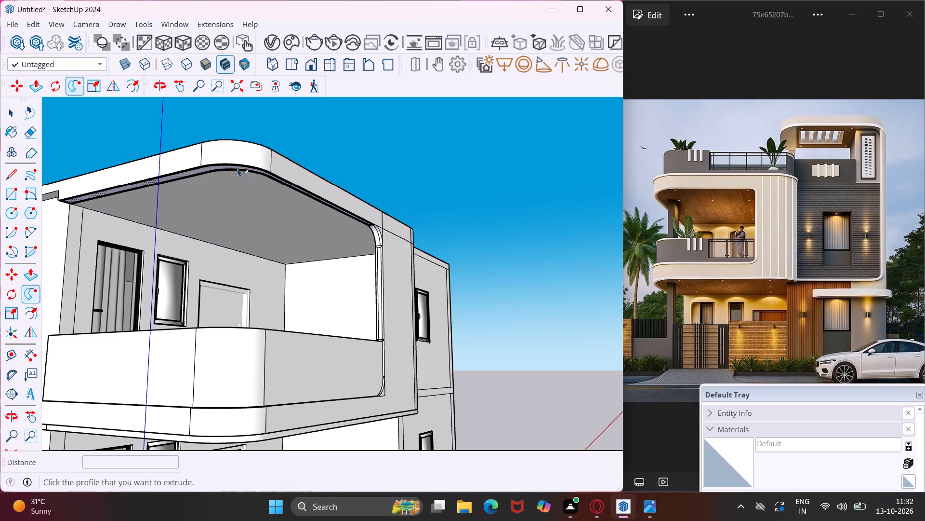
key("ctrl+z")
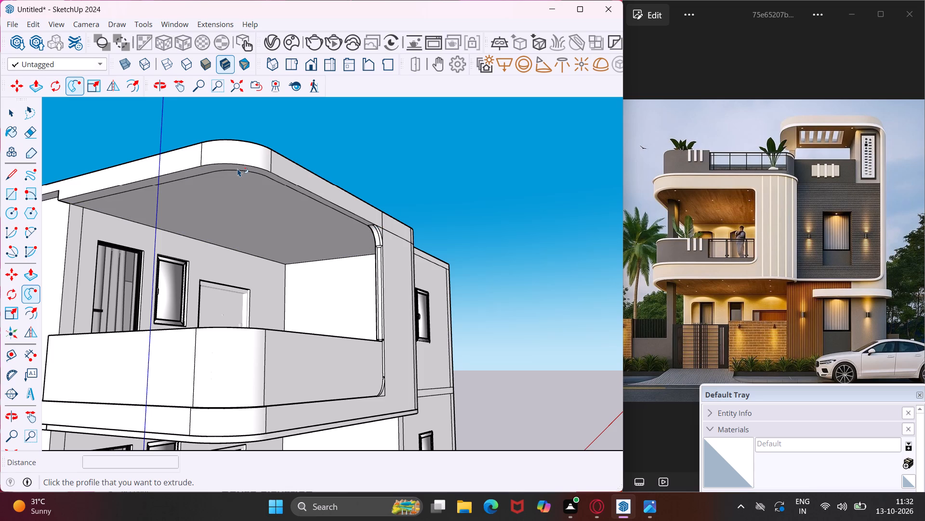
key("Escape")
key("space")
Extrude the small arc profile with Follow Me along the roof slab's lower outer edge, including its straight runs and rounded corner.
scroll(293, 173, "up", 1)
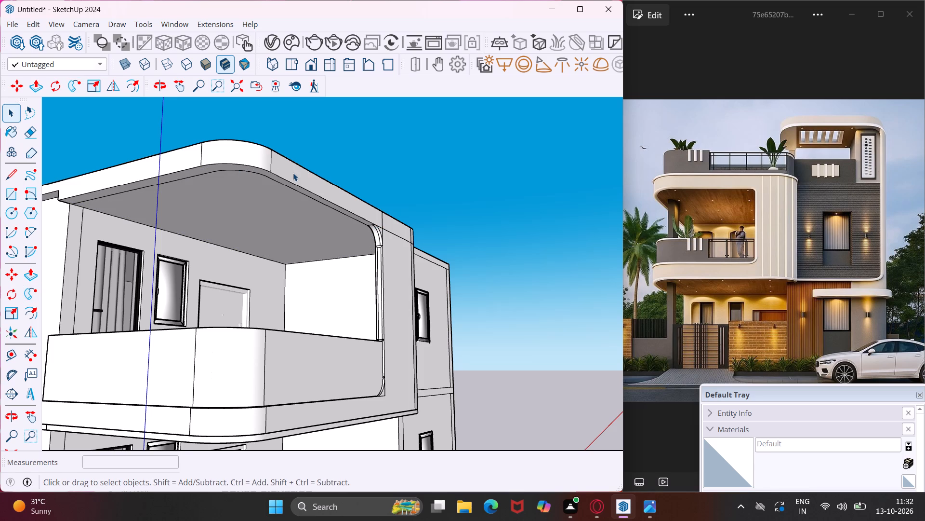
scroll(293, 173, "up", 6)
left_click(292, 194)
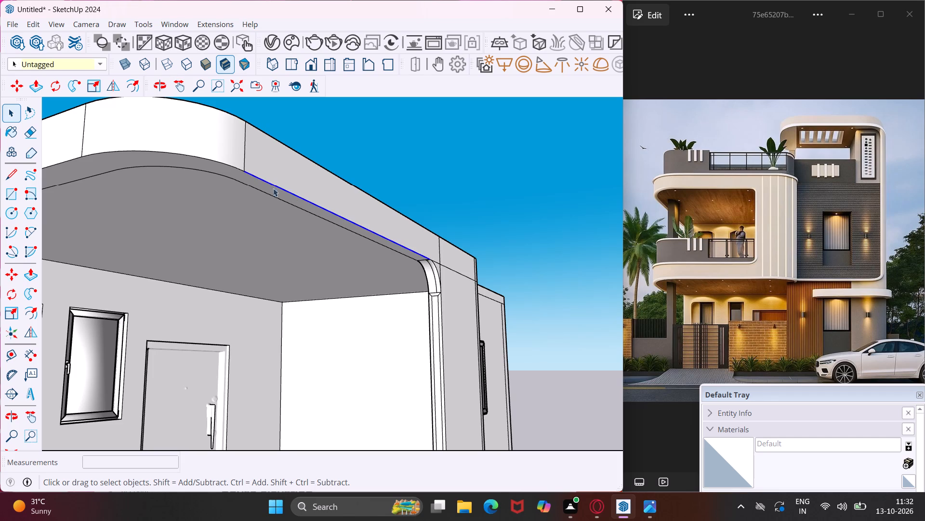
left_click(234, 167, "ctrl")
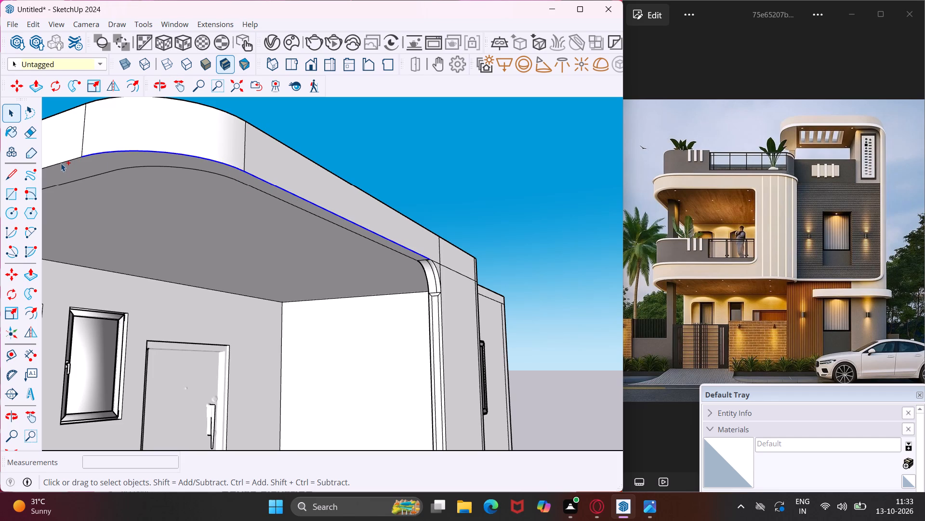
left_click(61, 163, "ctrl")
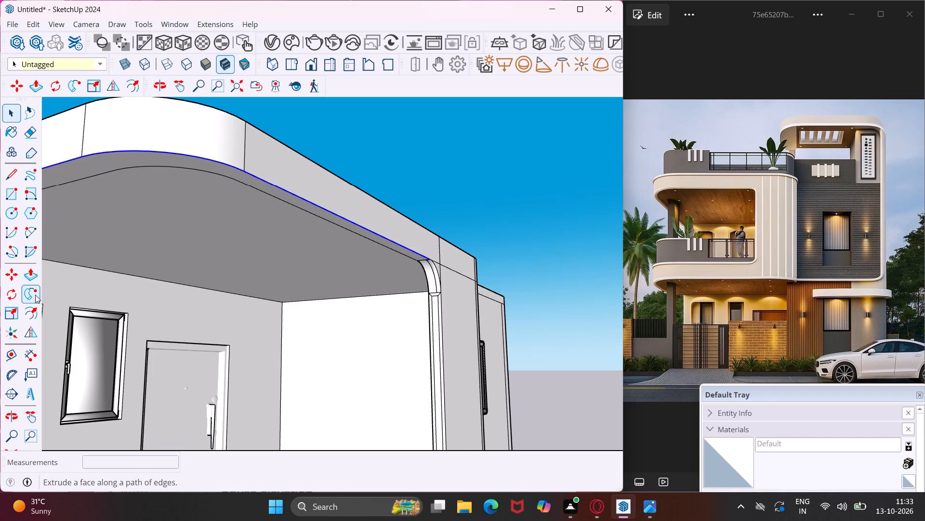
left_click(35, 295)
scroll(433, 260, "up", 9)
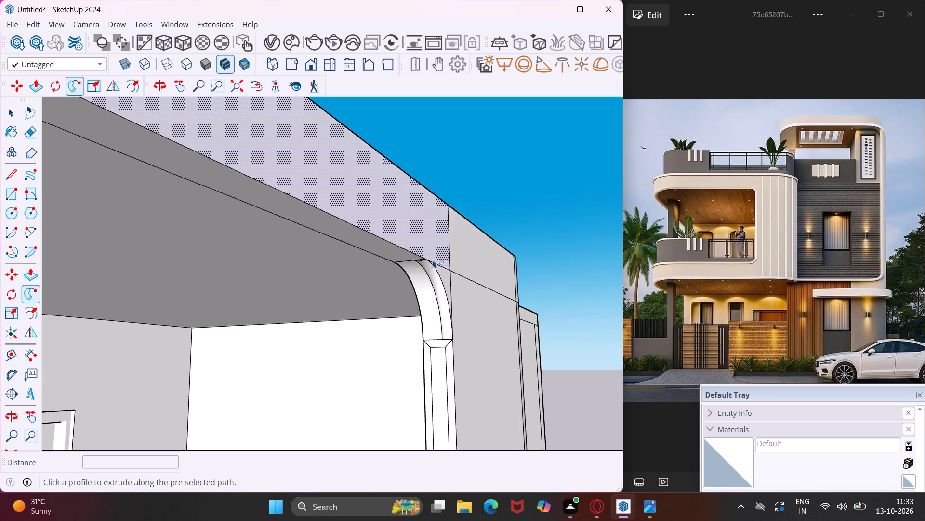
scroll(433, 260, "up", 16)
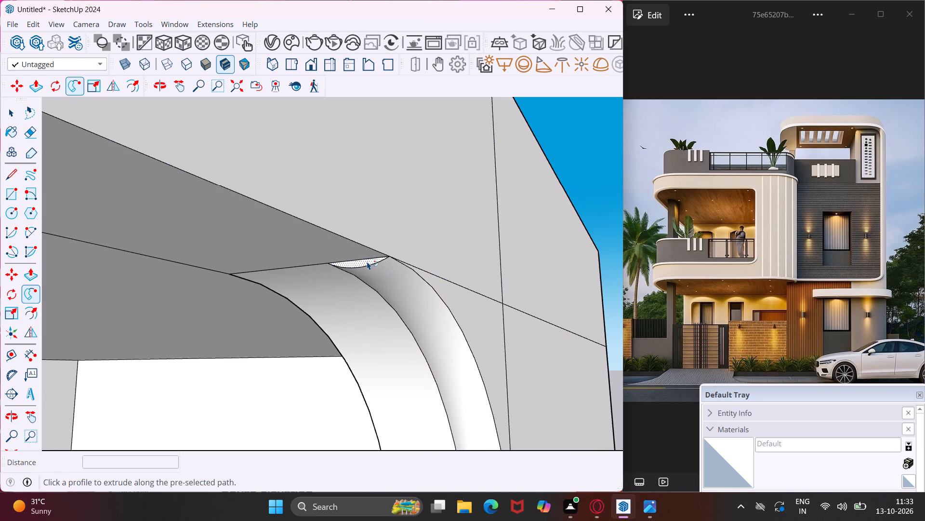
left_click(367, 261)
scroll(366, 261, "down", 19)
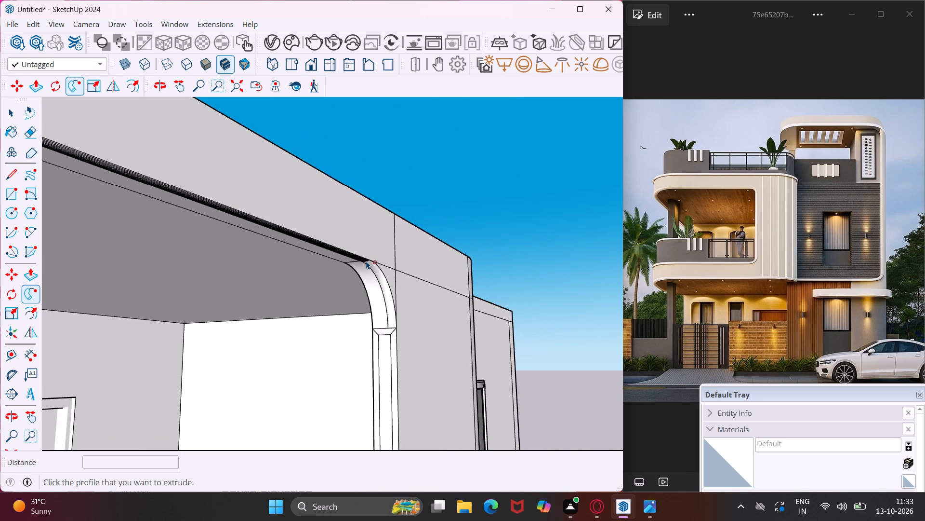
scroll(366, 261, "down", 14)
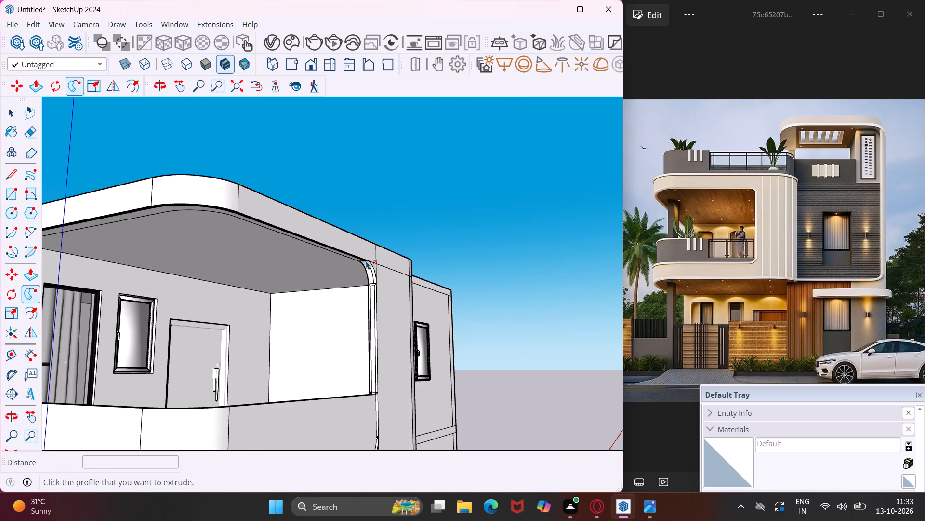
key("Escape")
key("space")
Examine the extruded trim along the roof slab's lower edge and the balcony opening from below and above.
scroll(356, 255, "up", 4)
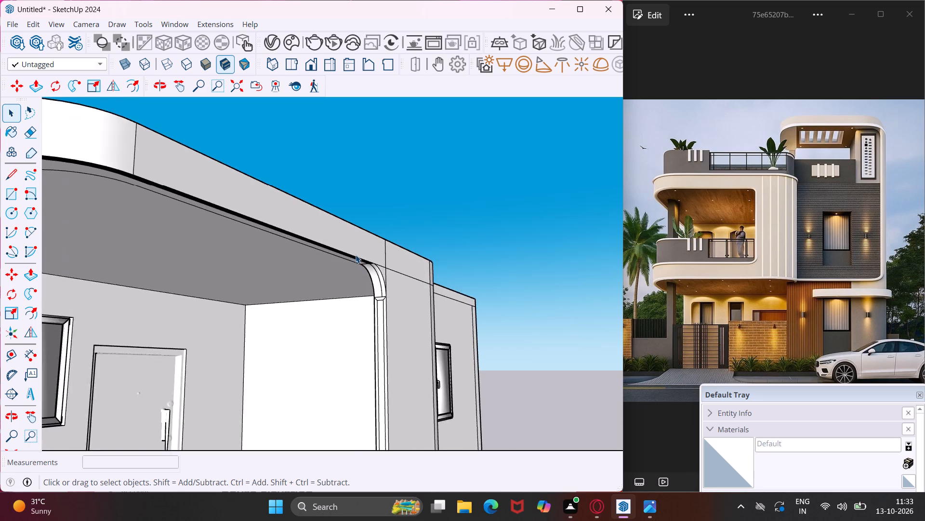
scroll(356, 255, "up", 11)
middle_click_drag(357, 254, 375, 257)
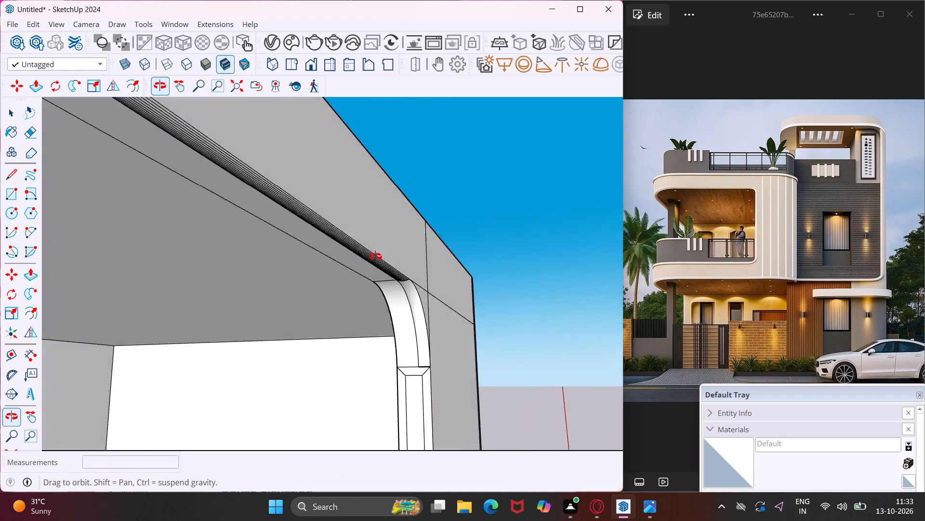
middle_click_drag(375, 257, 370, 258)
scroll(370, 258, "down", 20)
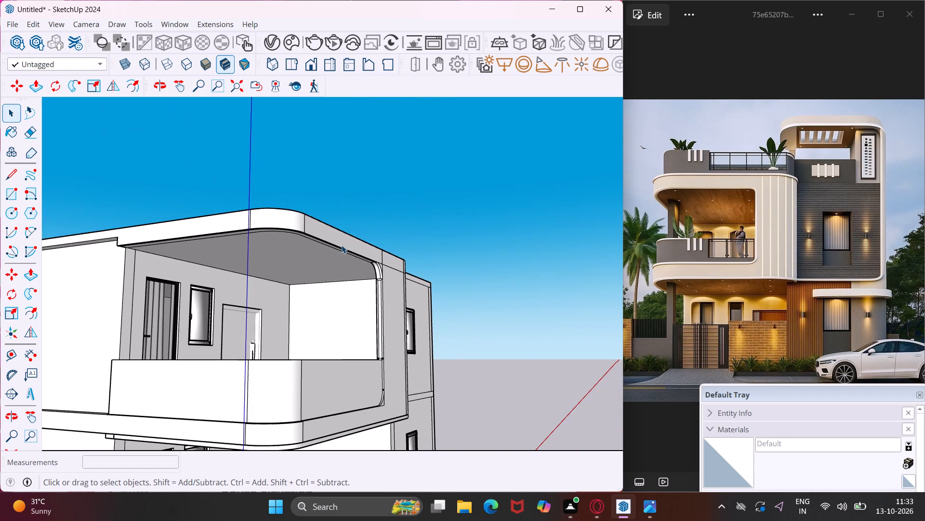
middle_click_drag(287, 230, 205, 377)
scroll(219, 330, "down", 1)
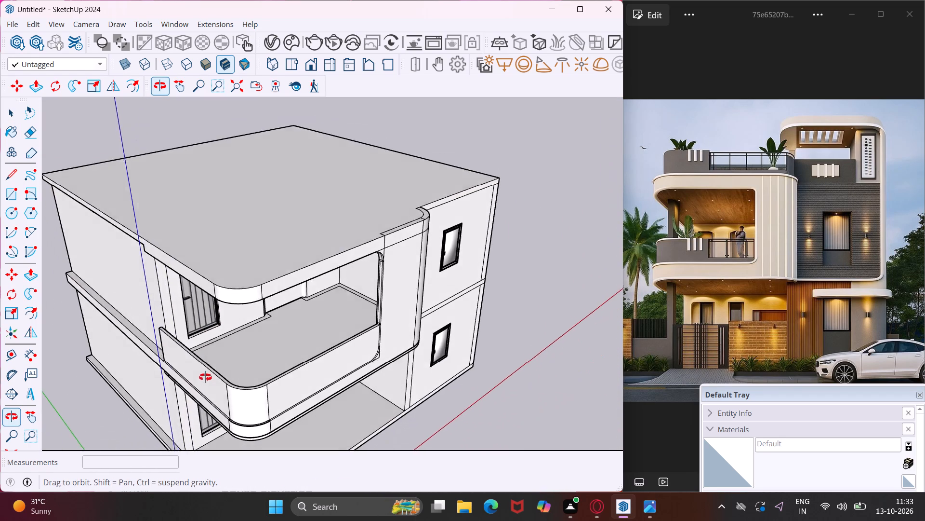
middle_click_drag(205, 377, 204, 385)
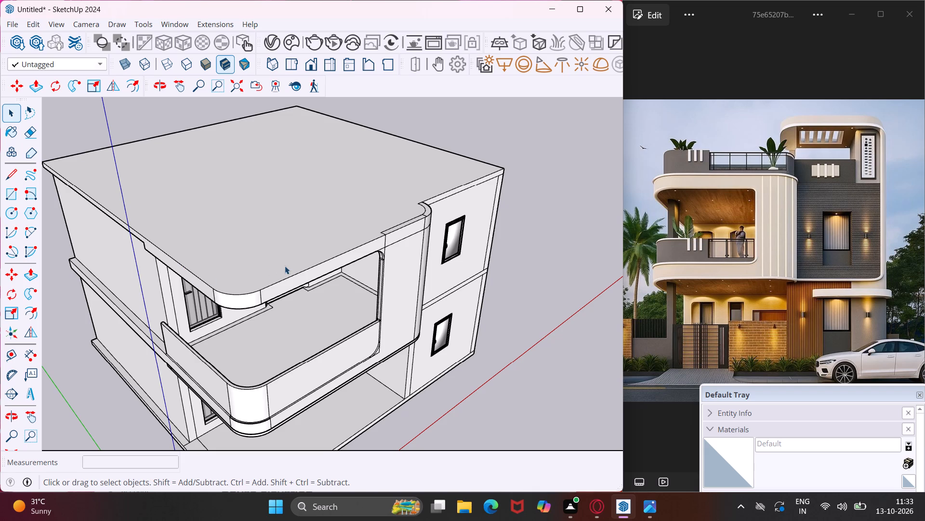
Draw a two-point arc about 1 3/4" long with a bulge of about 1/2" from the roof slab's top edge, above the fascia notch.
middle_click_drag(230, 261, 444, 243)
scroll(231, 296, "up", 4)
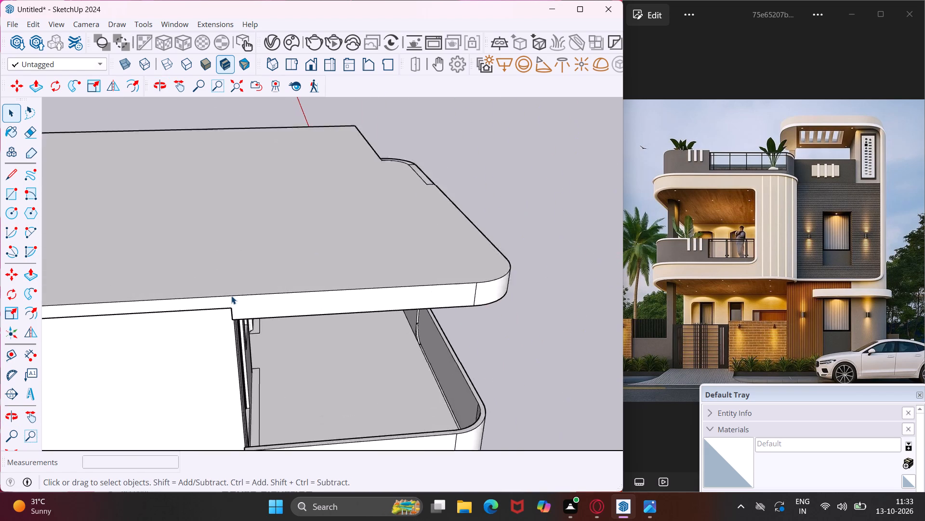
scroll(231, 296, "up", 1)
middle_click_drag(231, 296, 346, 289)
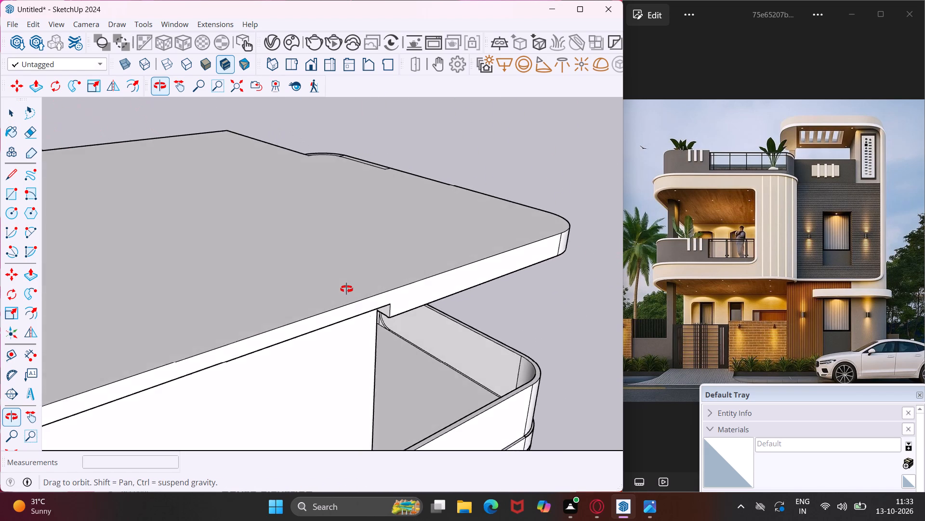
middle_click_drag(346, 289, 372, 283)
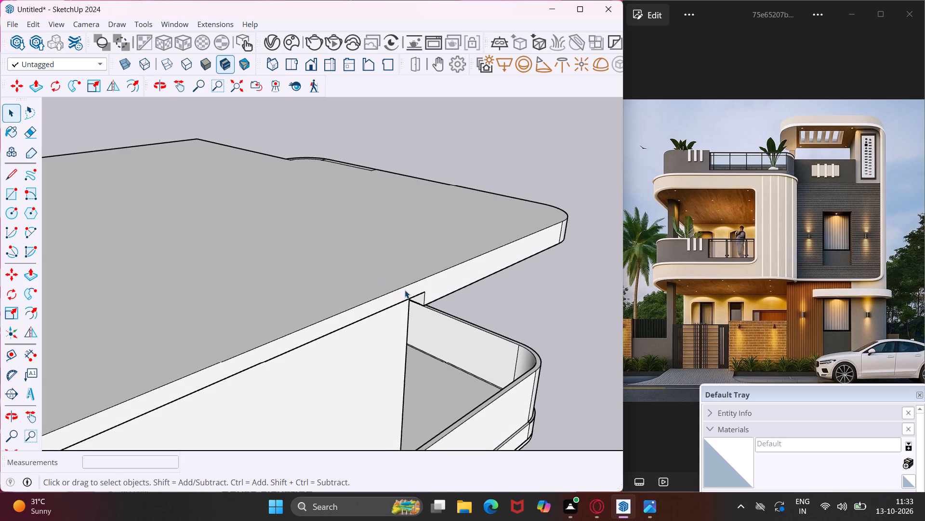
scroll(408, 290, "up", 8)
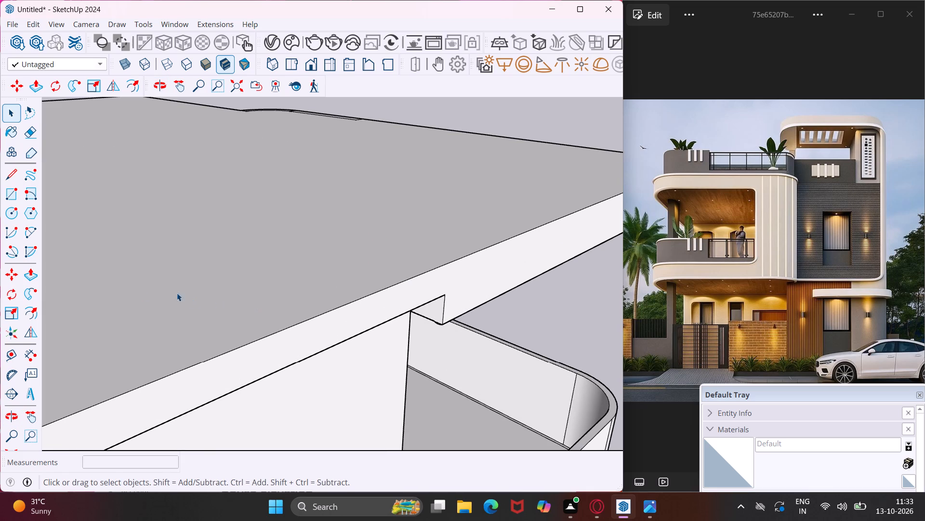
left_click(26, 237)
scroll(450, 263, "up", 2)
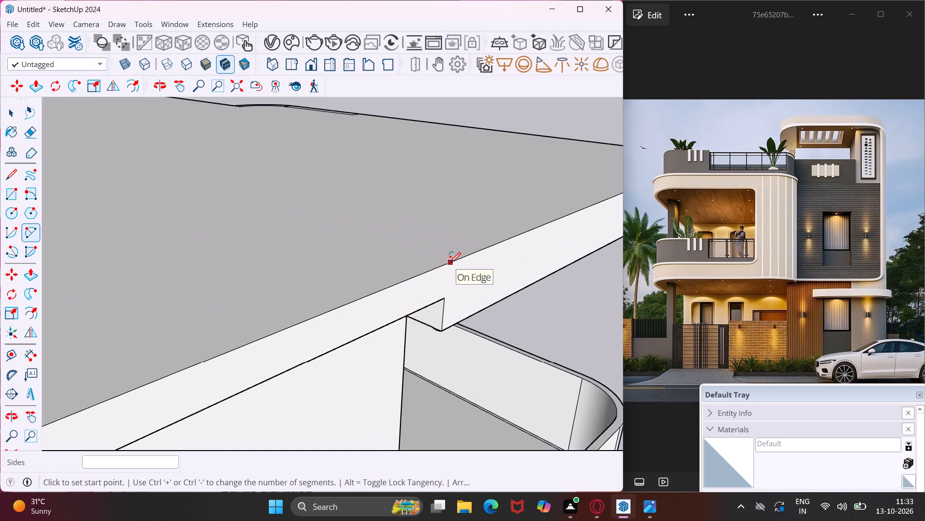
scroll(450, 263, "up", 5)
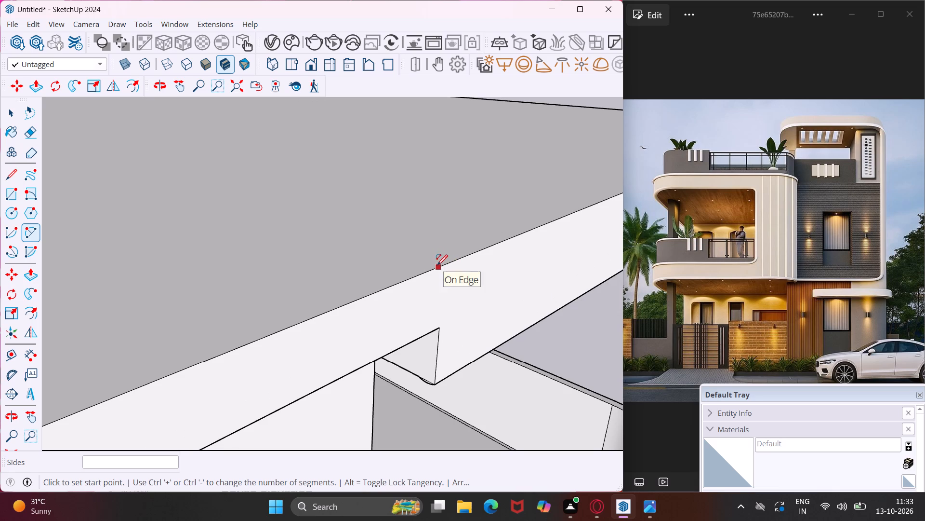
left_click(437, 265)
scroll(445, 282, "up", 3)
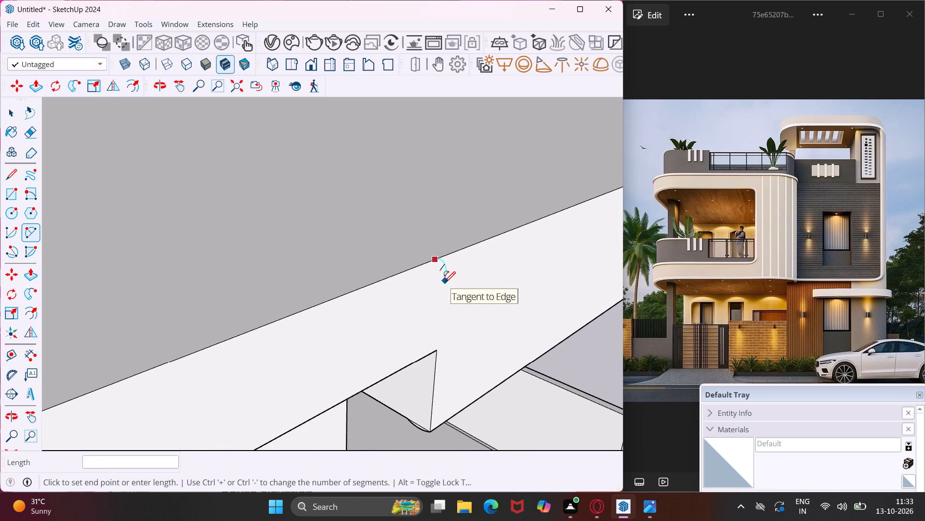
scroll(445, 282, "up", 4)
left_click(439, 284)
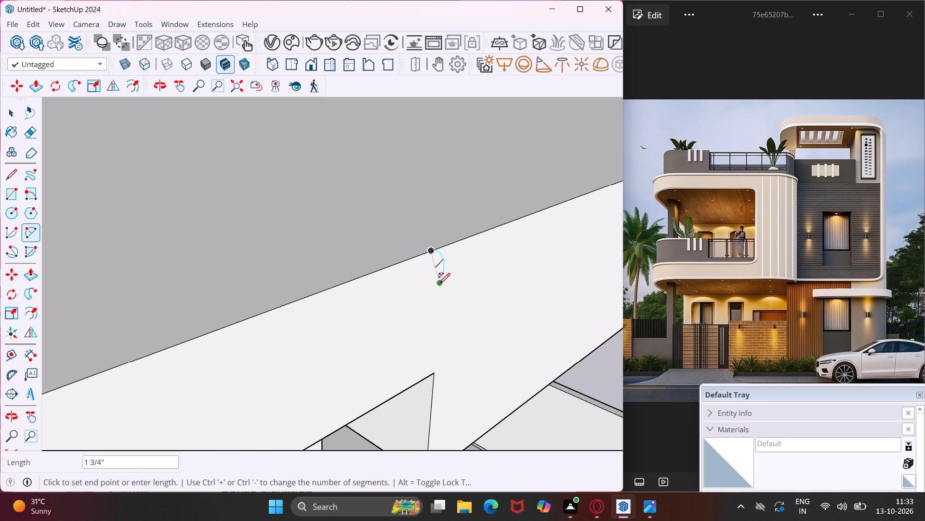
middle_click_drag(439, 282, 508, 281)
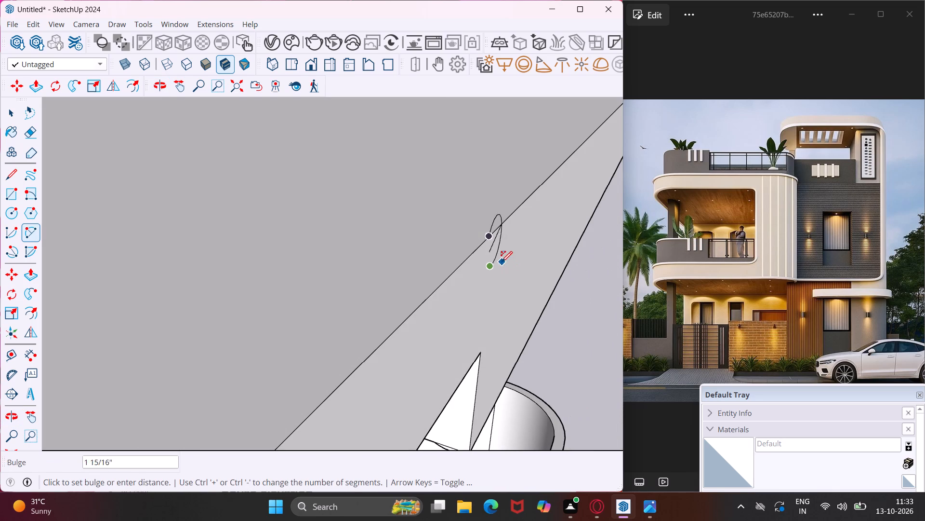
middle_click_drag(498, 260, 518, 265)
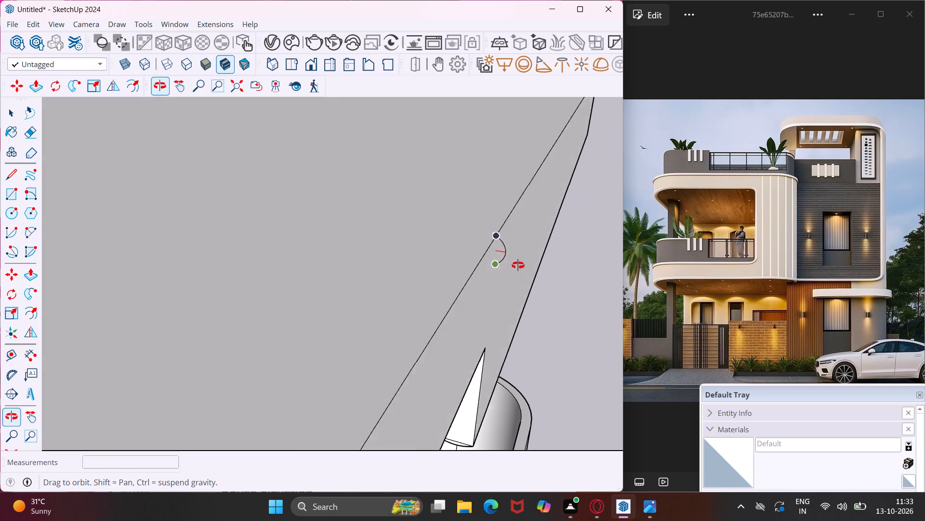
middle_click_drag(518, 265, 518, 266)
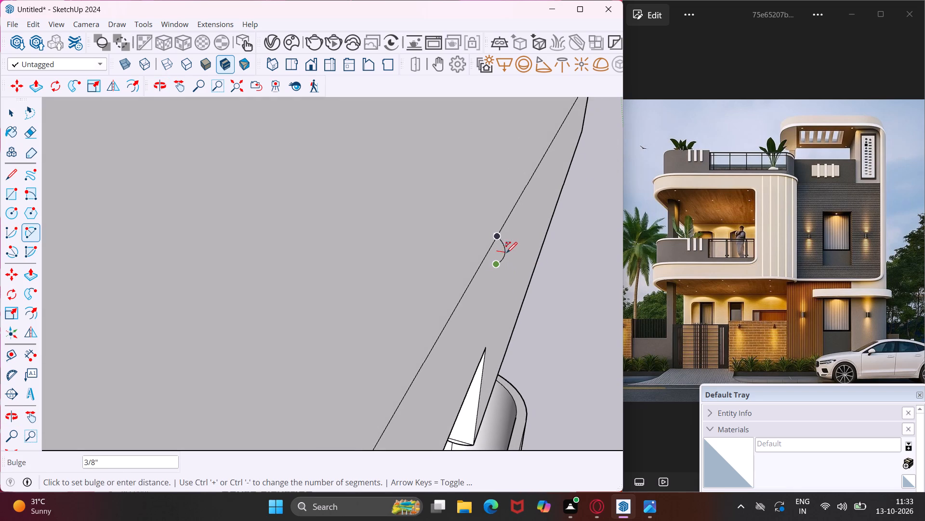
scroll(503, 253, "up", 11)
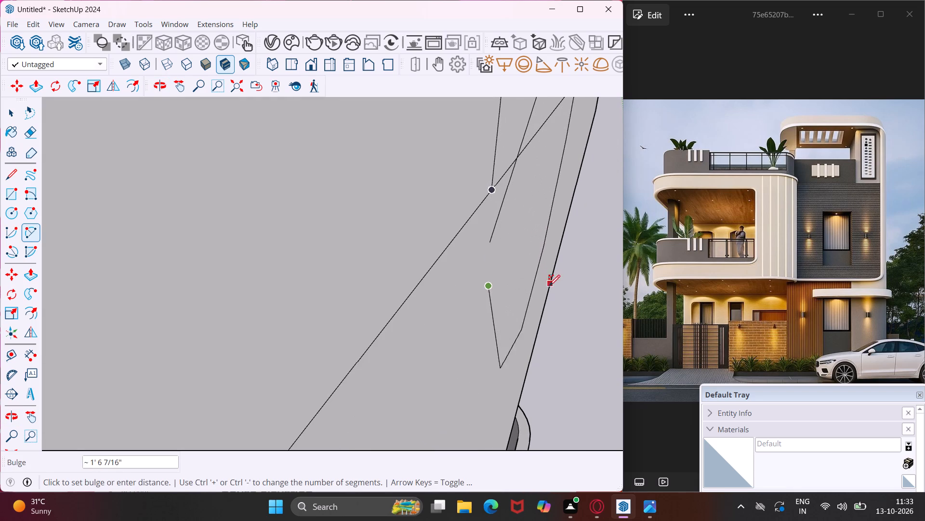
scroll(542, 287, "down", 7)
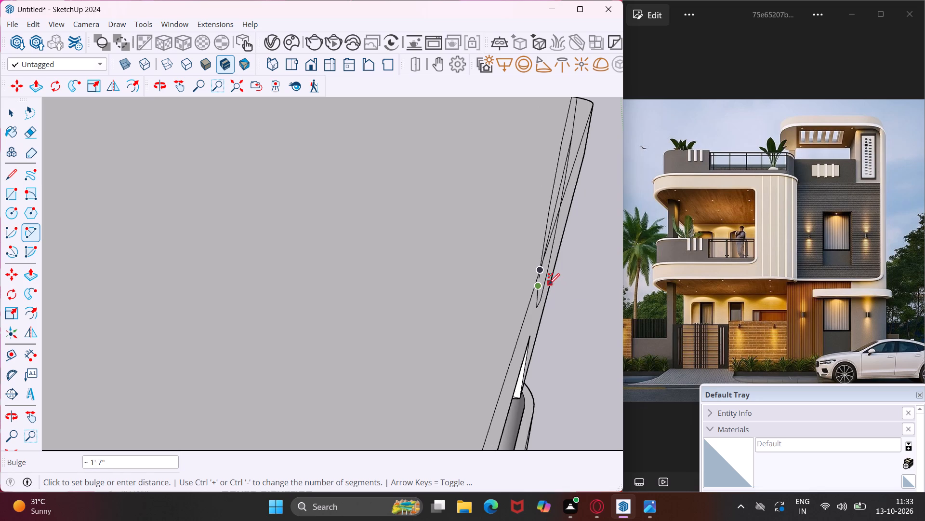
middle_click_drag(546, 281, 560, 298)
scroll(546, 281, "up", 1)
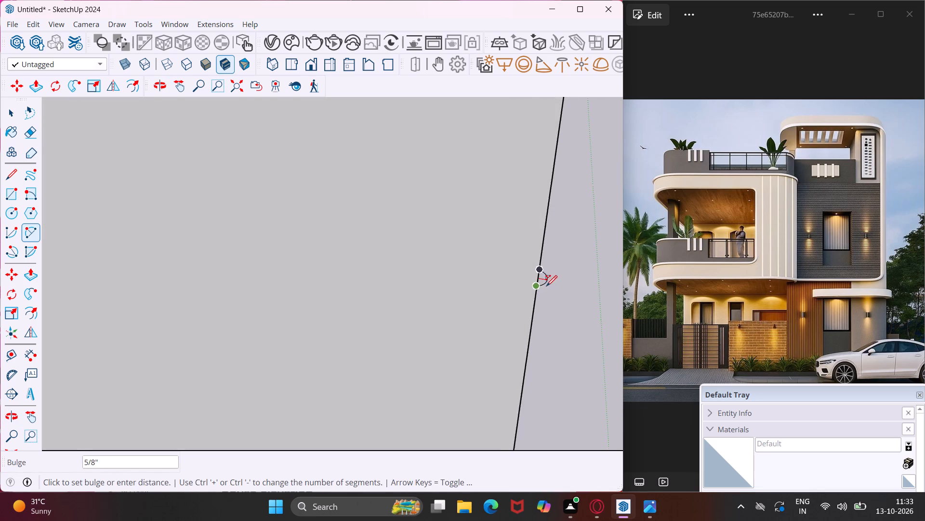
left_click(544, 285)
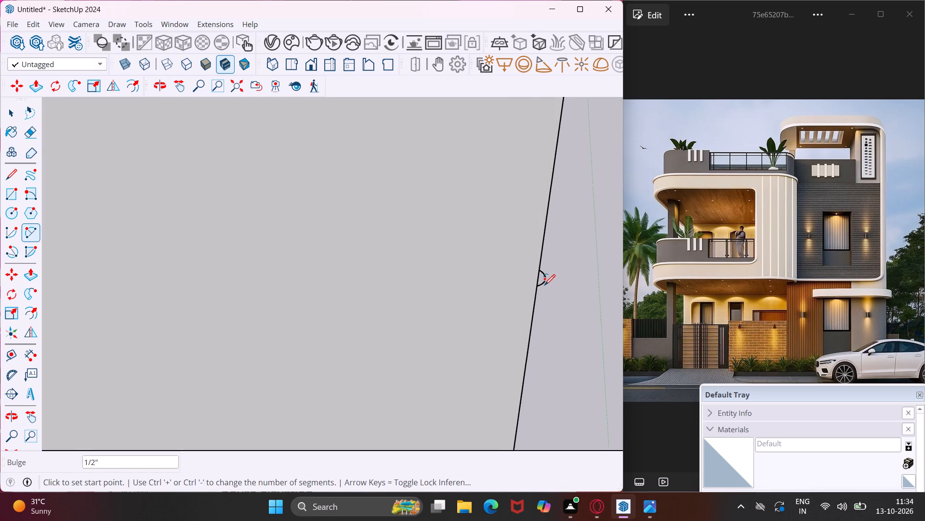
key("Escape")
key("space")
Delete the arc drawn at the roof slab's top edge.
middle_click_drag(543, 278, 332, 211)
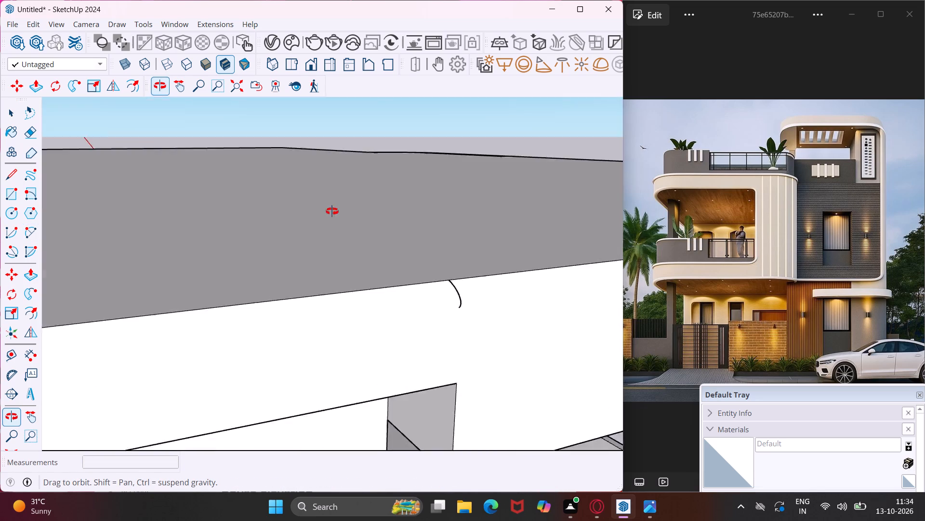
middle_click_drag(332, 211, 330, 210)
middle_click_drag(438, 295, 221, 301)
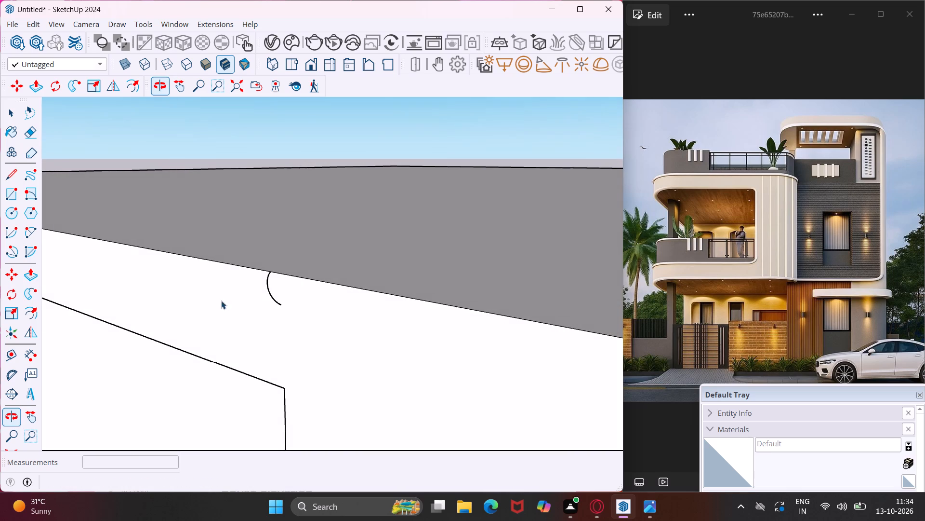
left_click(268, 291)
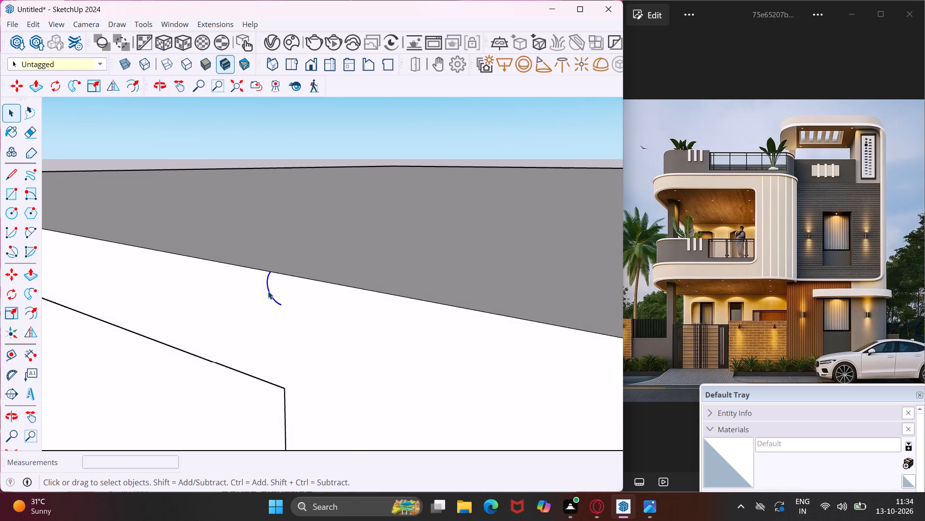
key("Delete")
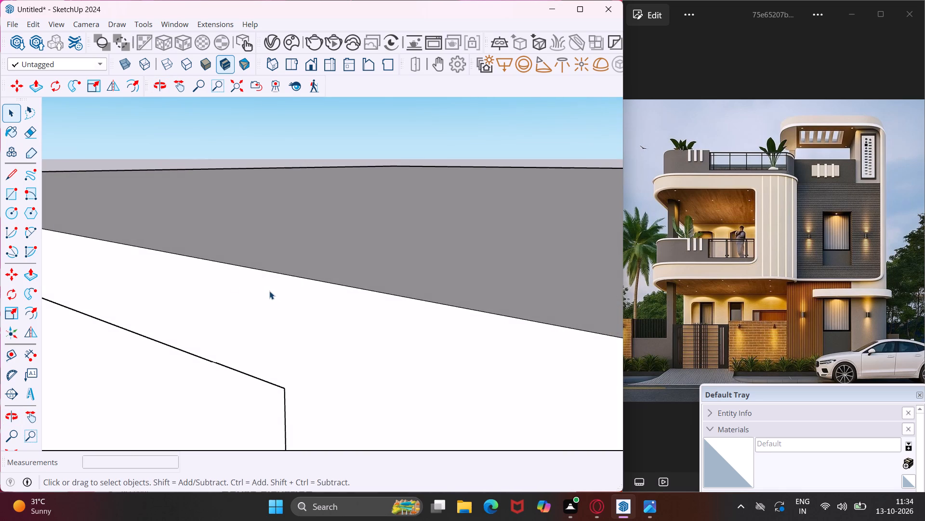
Draw a vertical line about 15/16" long down the fascia from the roof slab's top edge, near the notch.
left_click(15, 183)
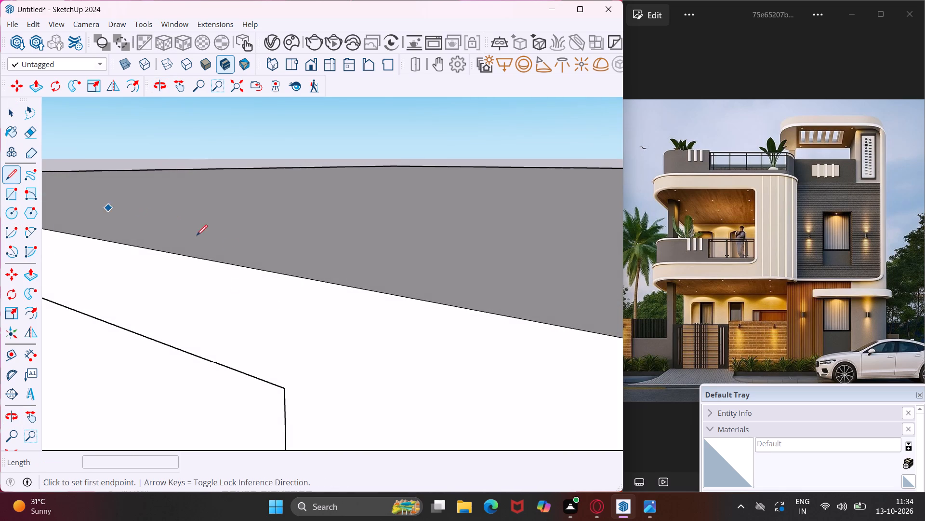
left_click(303, 281)
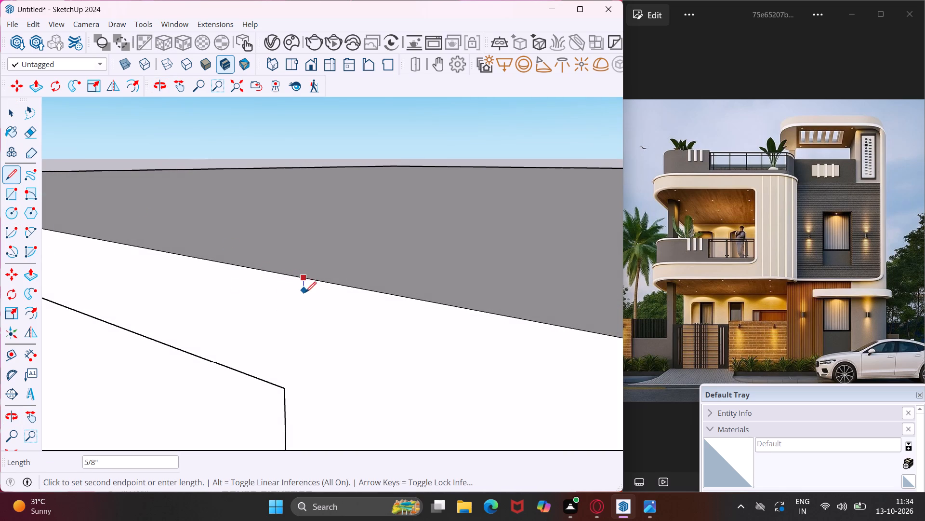
left_click(304, 297)
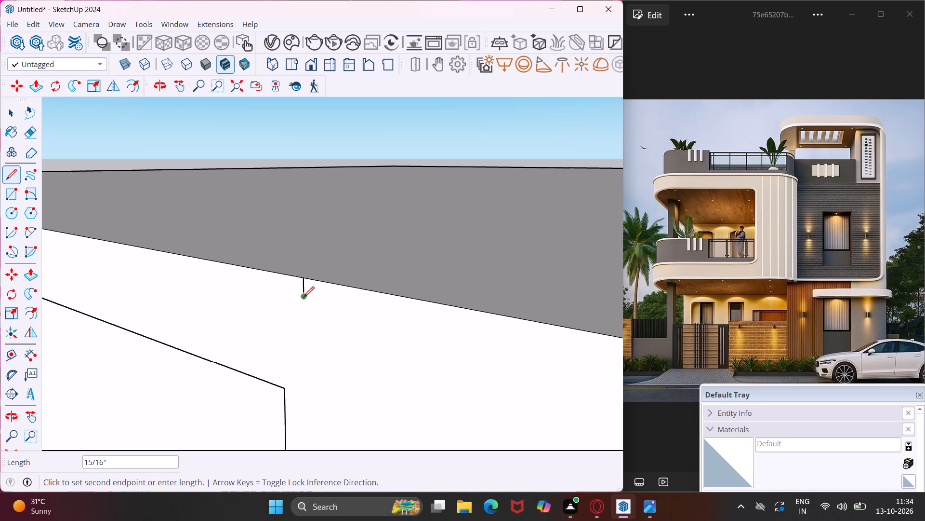
key("Escape")
key("space")
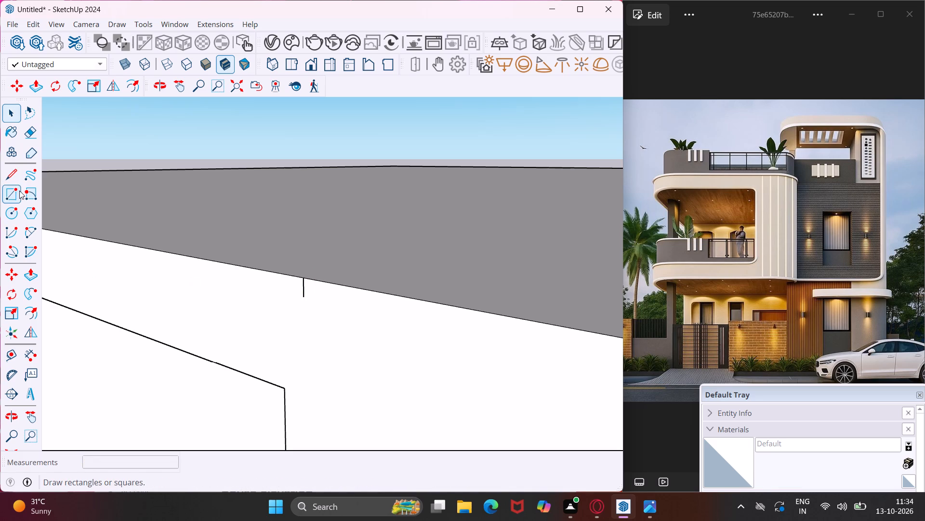
Draw a two-point arc between the short vertical line's endpoints, bulging outward about 1/4" to close a small profile.
left_click(28, 234)
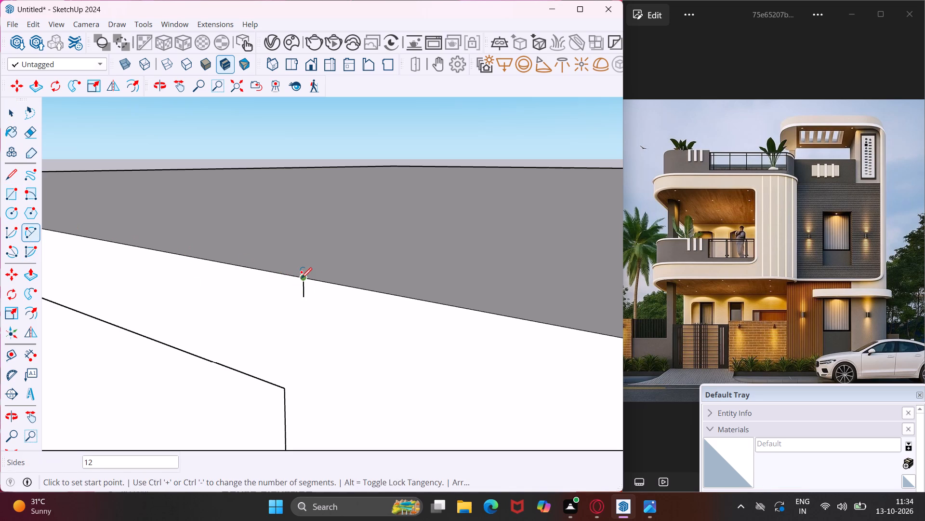
left_click(304, 279)
left_click(304, 295)
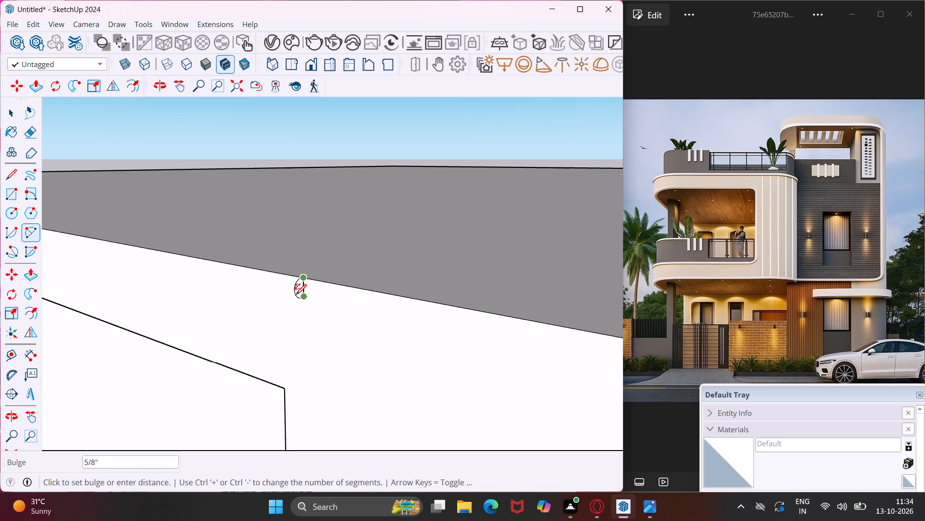
middle_click_drag(294, 295, 171, 323)
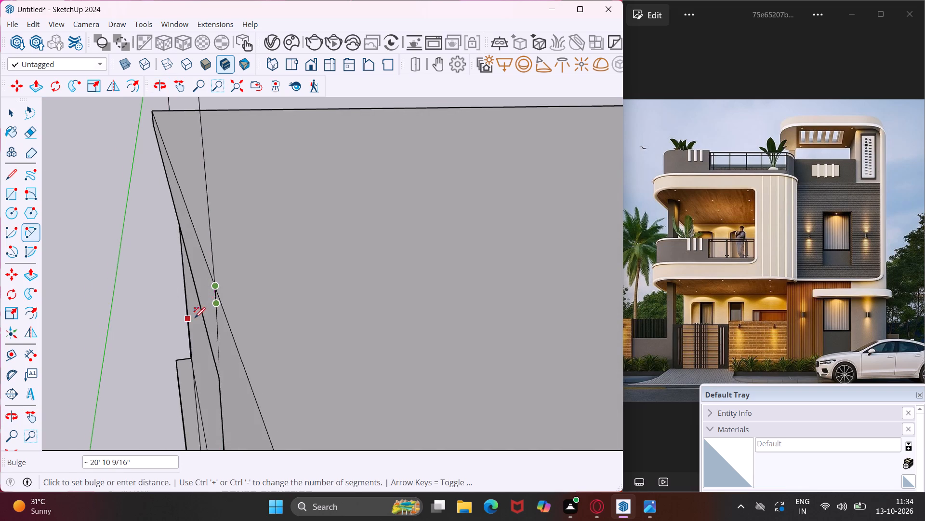
scroll(214, 297, "up", 9)
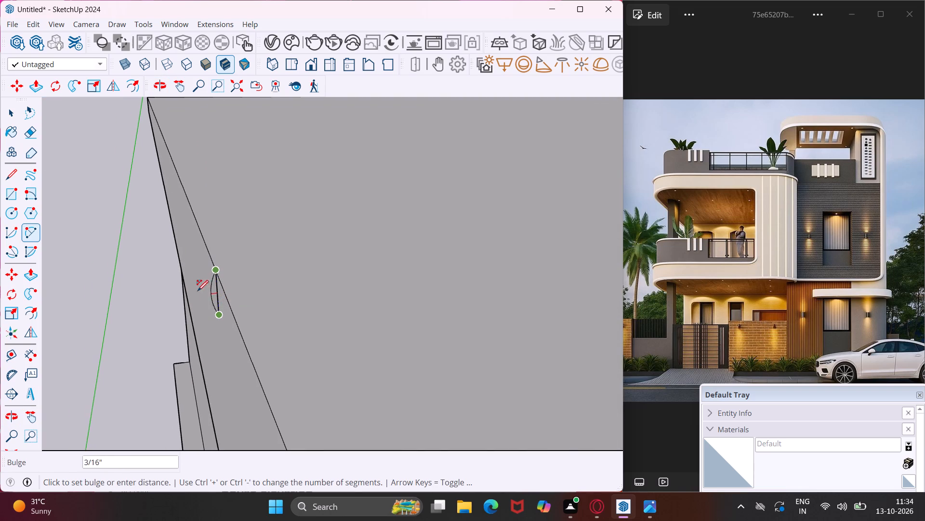
left_click(204, 294)
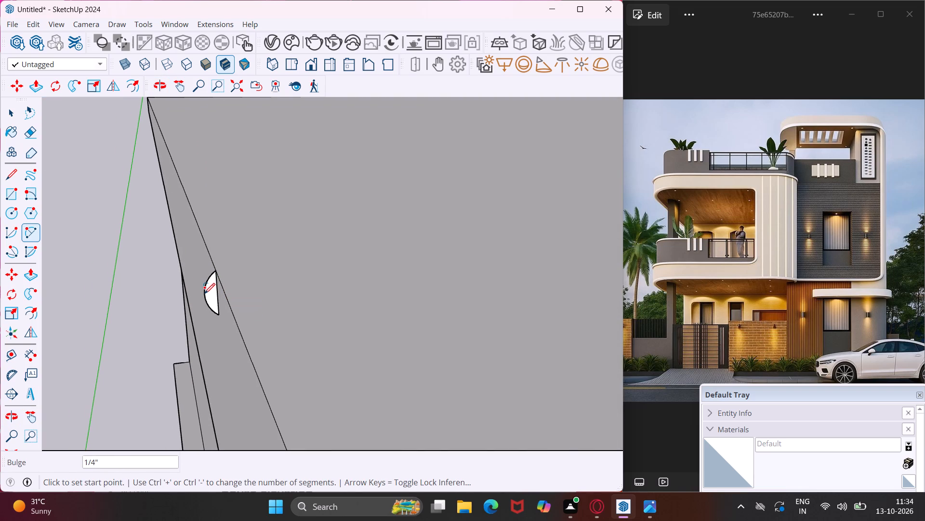
key("Escape")
key("space")
Extrude the small arc profile with Follow Me along the roof slab's top outer edge, covering the straight runs and both rounded corners.
middle_click_drag(222, 299, 266, 296)
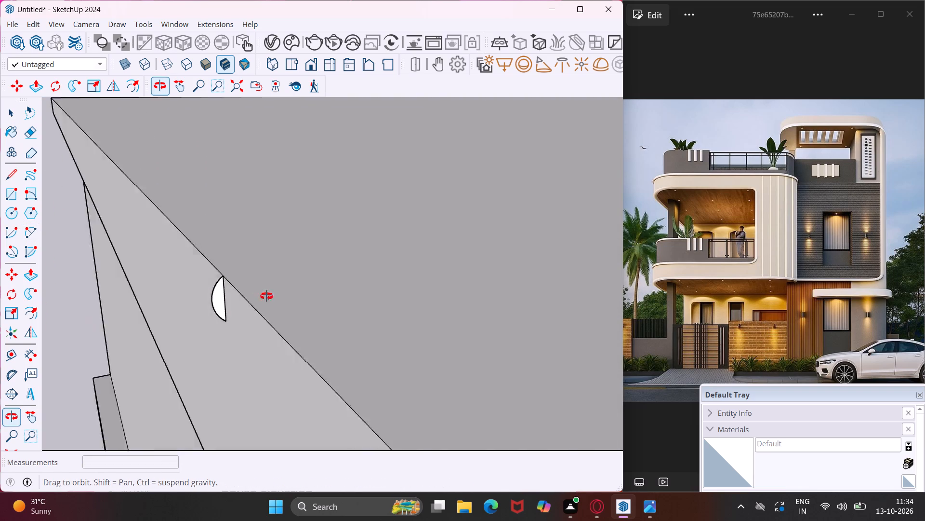
middle_click_drag(266, 296, 374, 268)
left_click(366, 283)
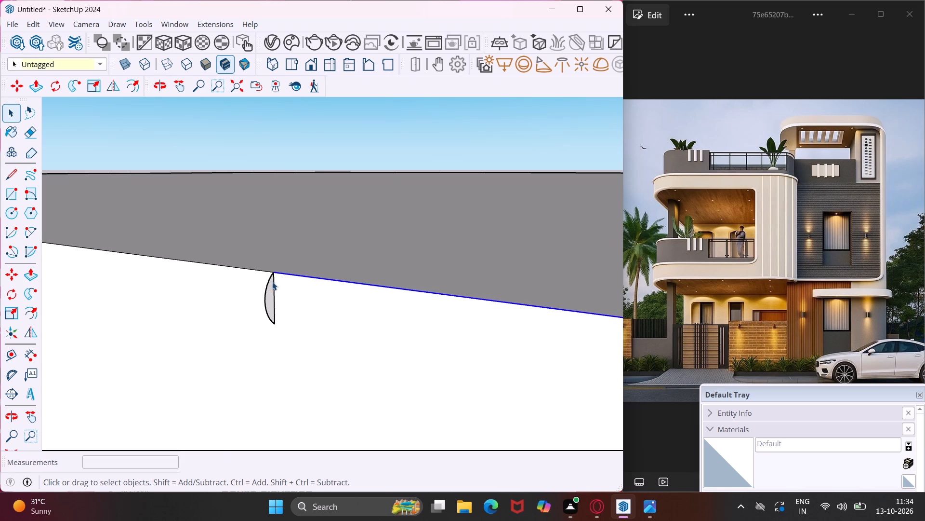
scroll(264, 278, "down", 20)
scroll(264, 278, "down", 8)
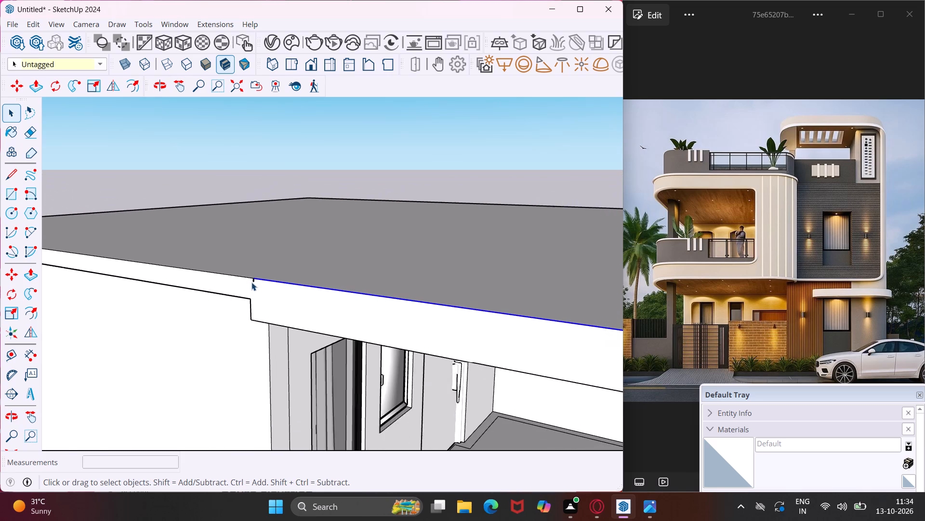
scroll(251, 282, "down", 7)
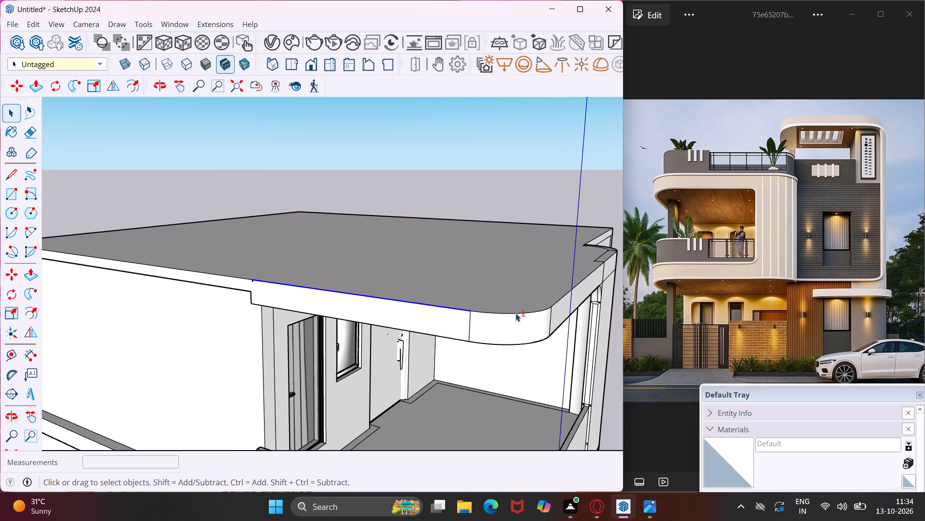
left_click(515, 313, "shift")
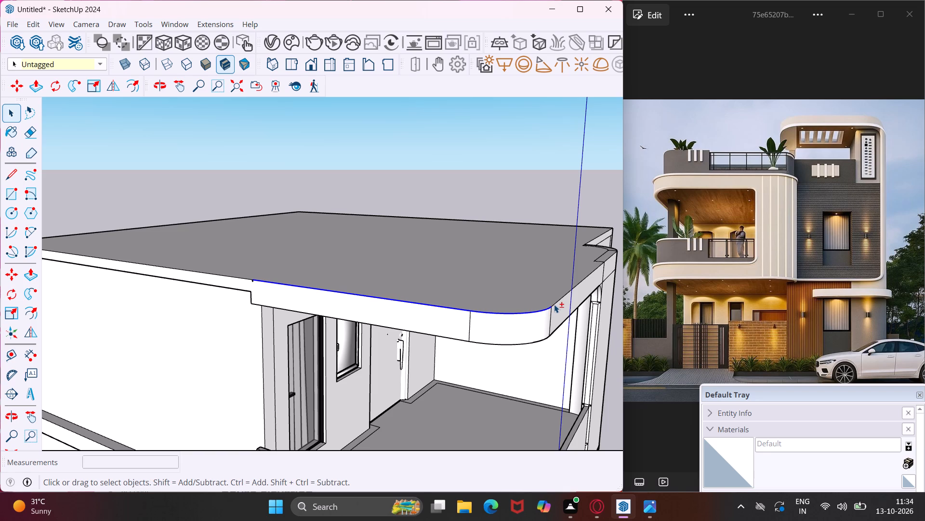
left_click(554, 304, "shift")
scroll(554, 304, "down", 1, "shift")
middle_click_drag(554, 304, 349, 332, "shift")
scroll(471, 277, "up", 14, "shift")
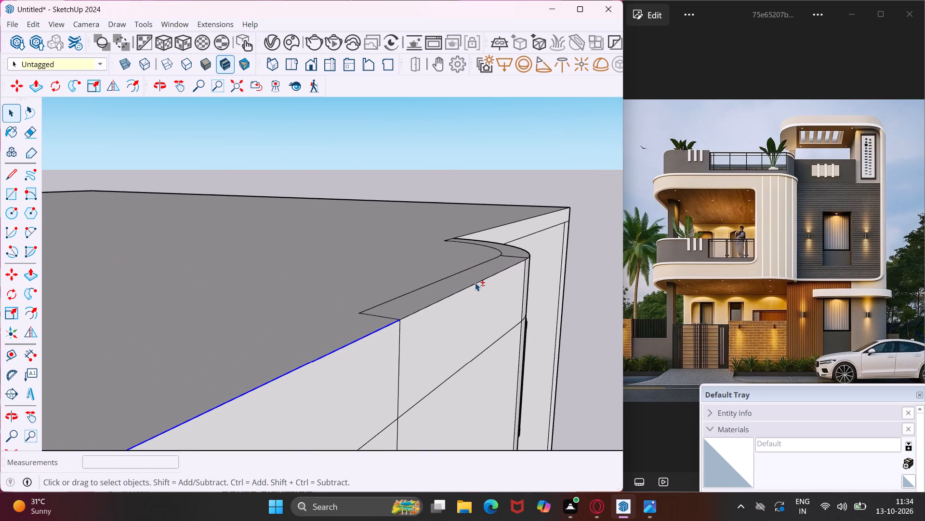
left_click(475, 283, "shift")
middle_click_drag(524, 260, 499, 266, "shift")
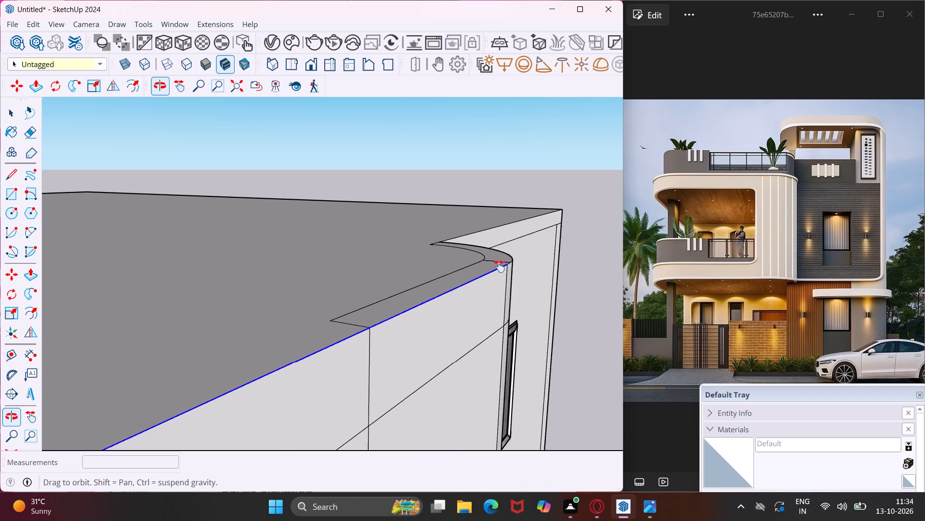
middle_click_drag(499, 266, 396, 294, "shift")
scroll(401, 292, "up", 8, "shift")
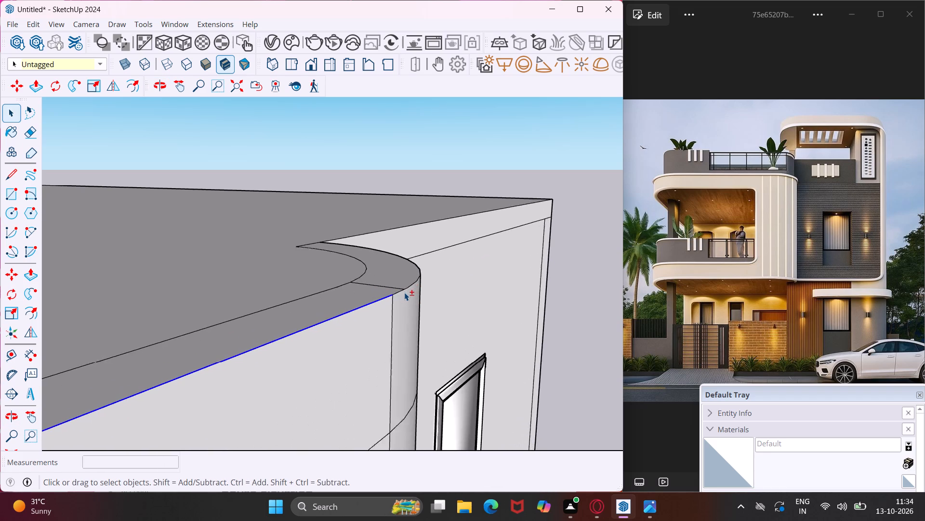
scroll(404, 292, "up", 5, "shift")
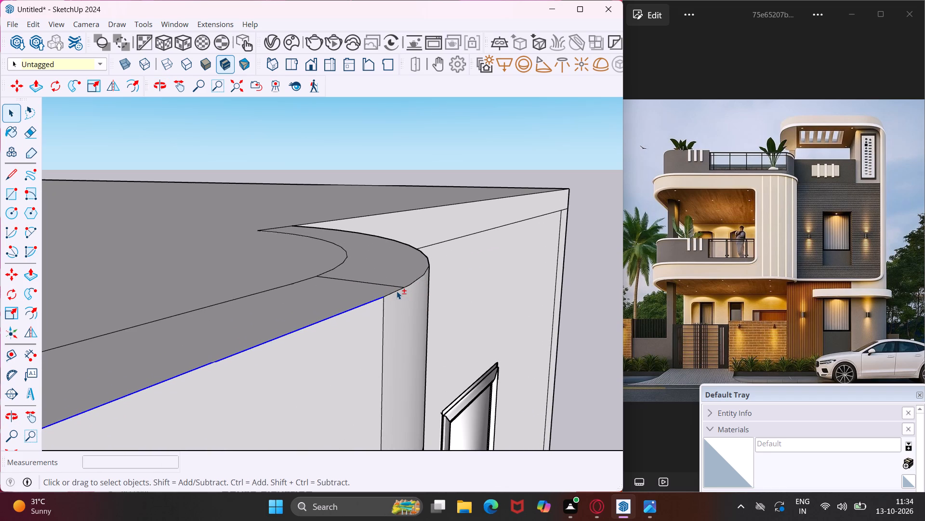
left_click(396, 291, "shift")
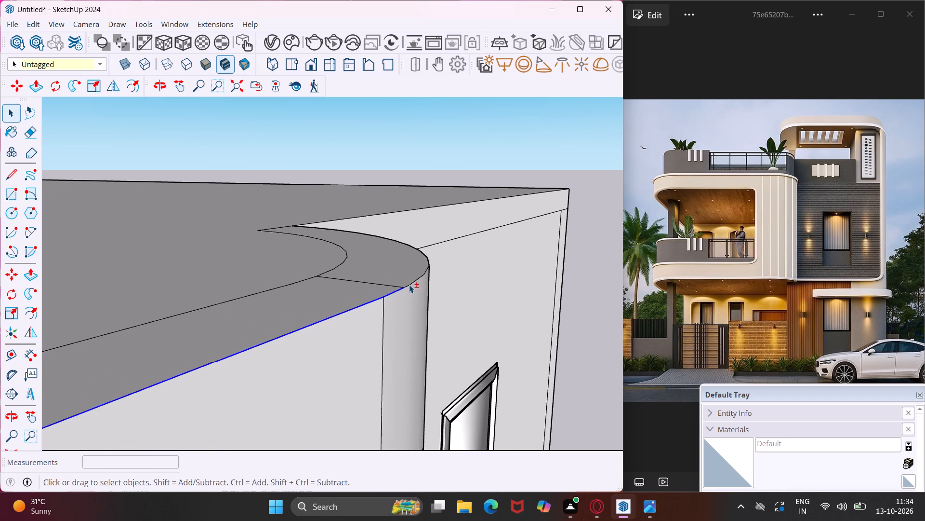
left_click(409, 285, "shift")
scroll(409, 285, "down", 4)
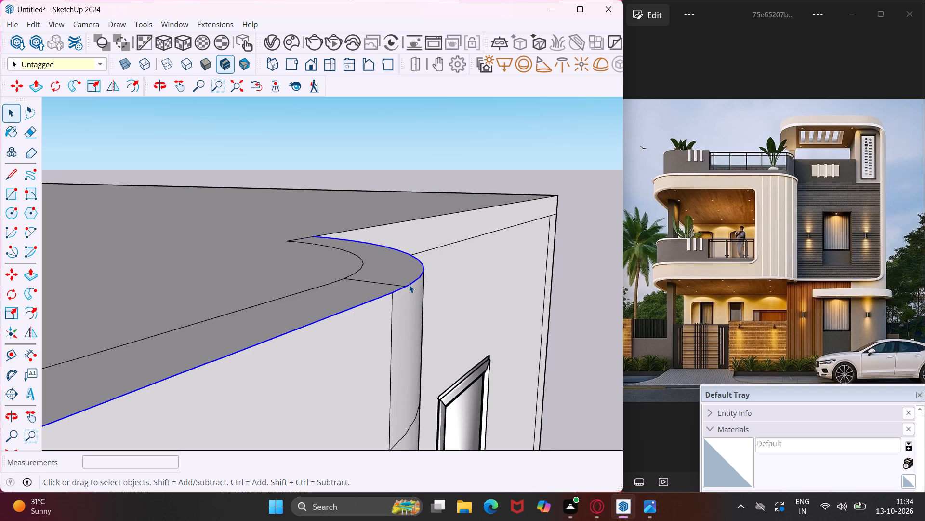
scroll(409, 285, "down", 14)
scroll(409, 285, "down", 9)
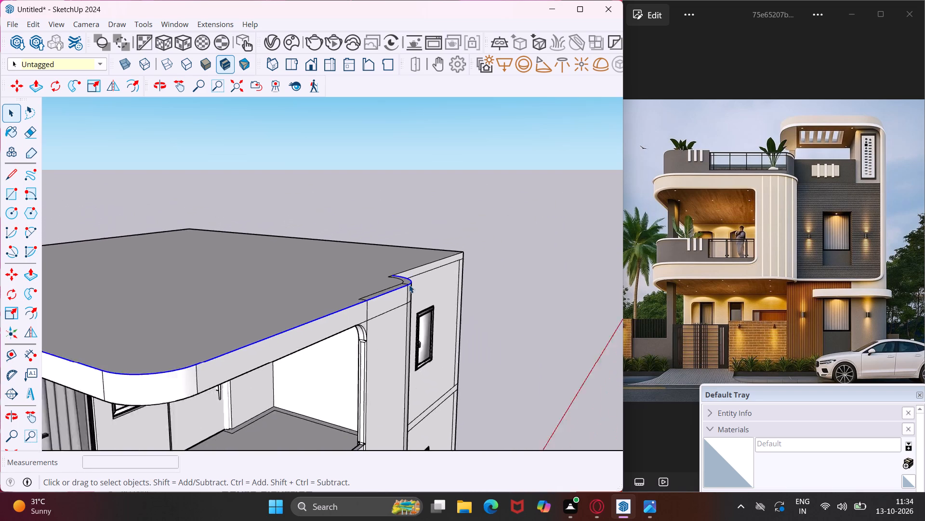
scroll(409, 285, "down", 7)
left_click(29, 295)
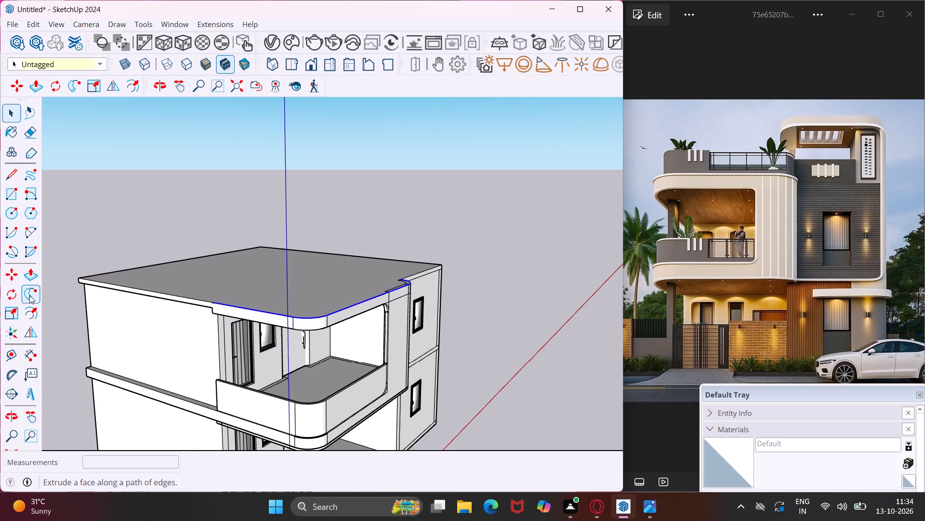
scroll(207, 298, "up", 10)
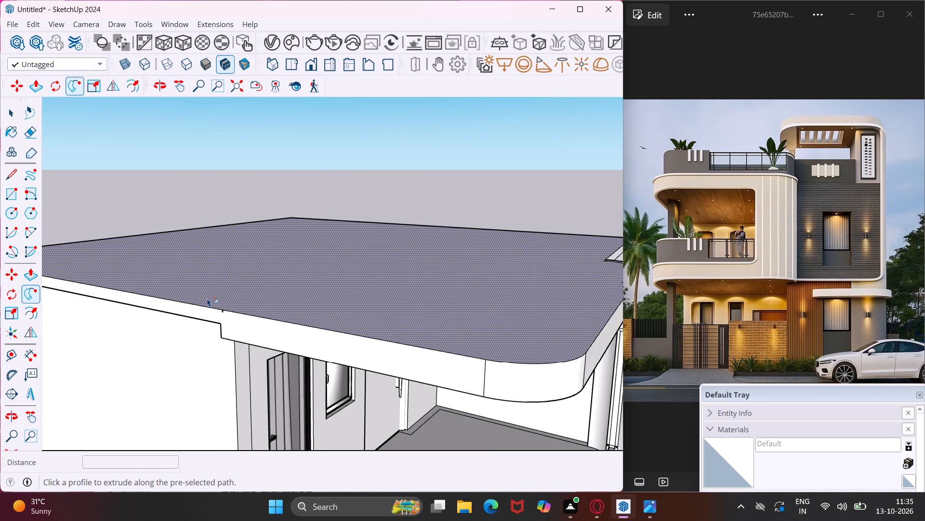
scroll(207, 298, "up", 16)
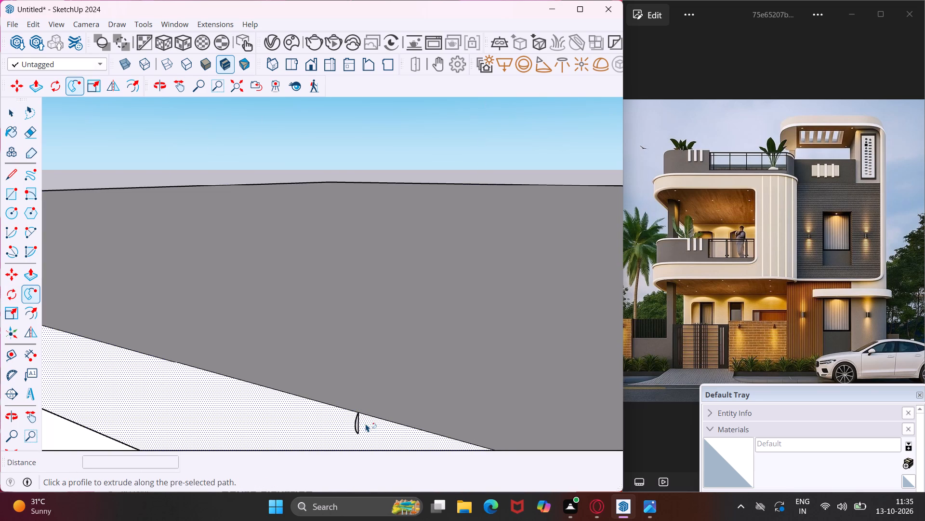
scroll(358, 423, "up", 8)
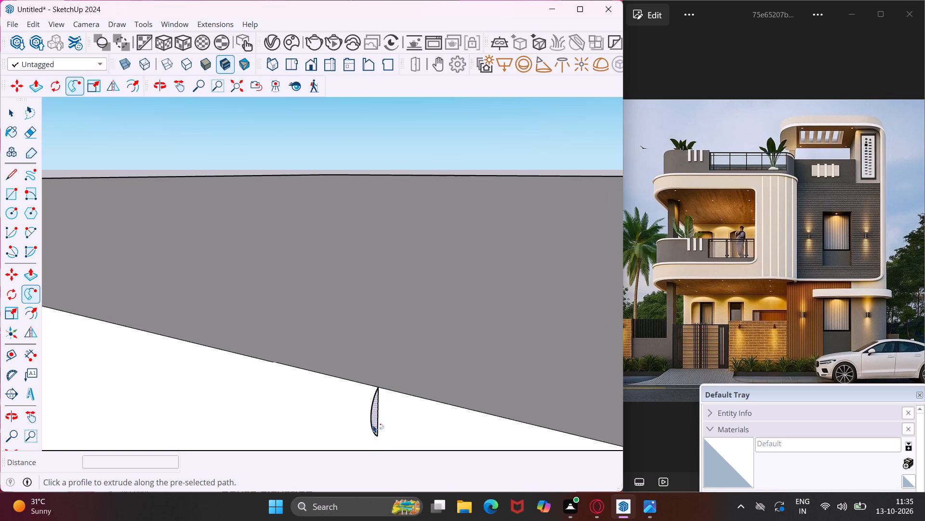
scroll(372, 423, "up", 6)
left_click(375, 416)
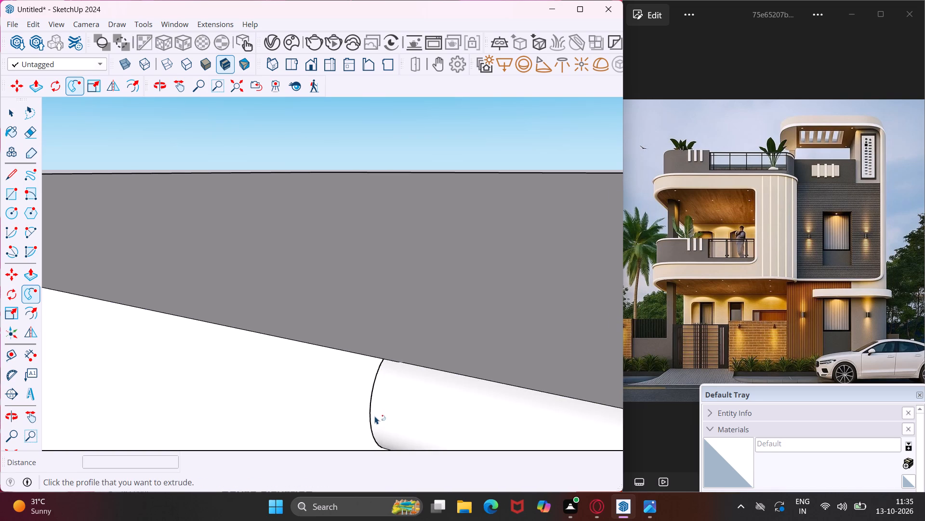
scroll(349, 397, "down", 7)
scroll(341, 391, "down", 20)
scroll(341, 391, "down", 4)
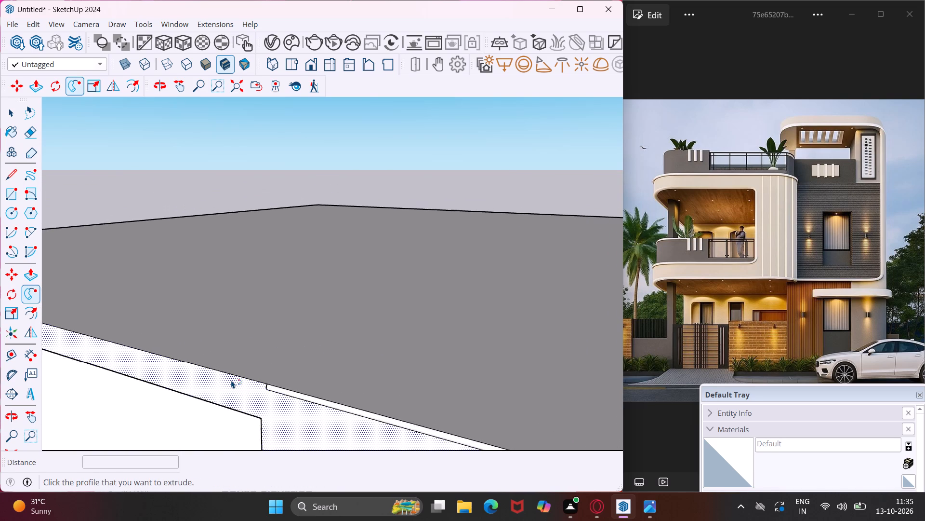
scroll(231, 380, "down", 15)
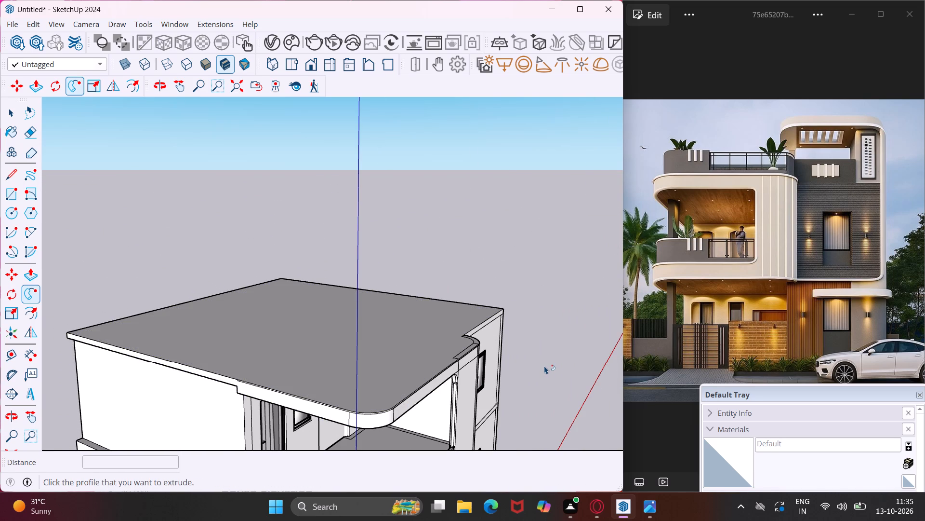
key("Escape")
key("space")
Examine the extruded trim along the roof slab's top edge around the small rounded corner, from above, below and farther away.
scroll(479, 354, "up", 8)
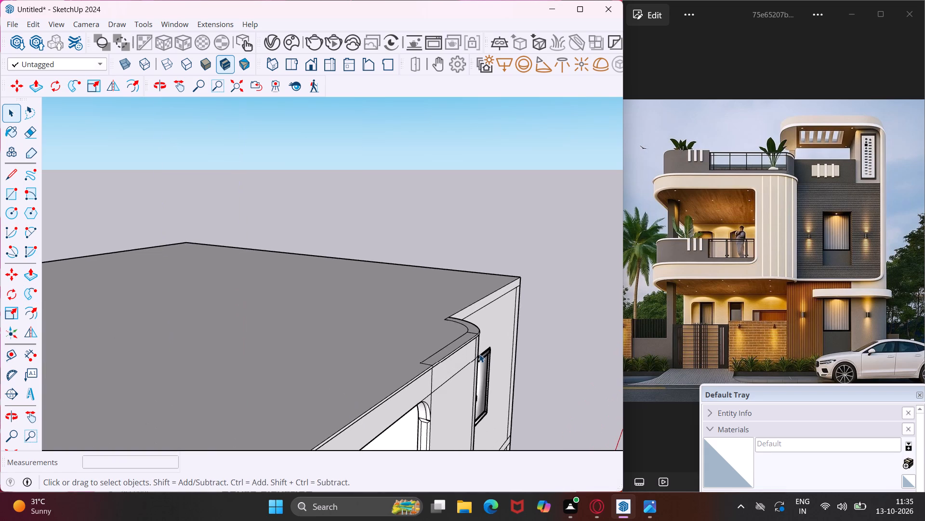
middle_click_drag(479, 354, 248, 397)
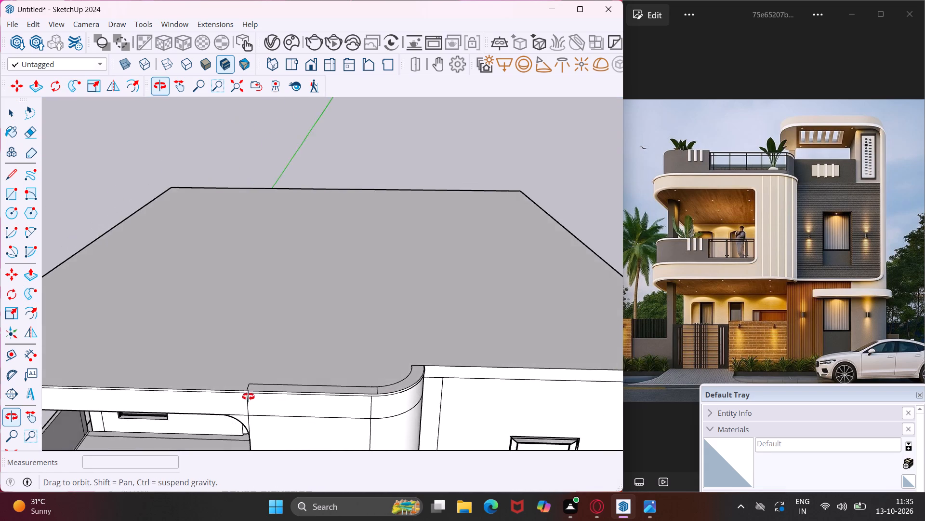
middle_click_drag(248, 397, 147, 360)
scroll(317, 380, "up", 4)
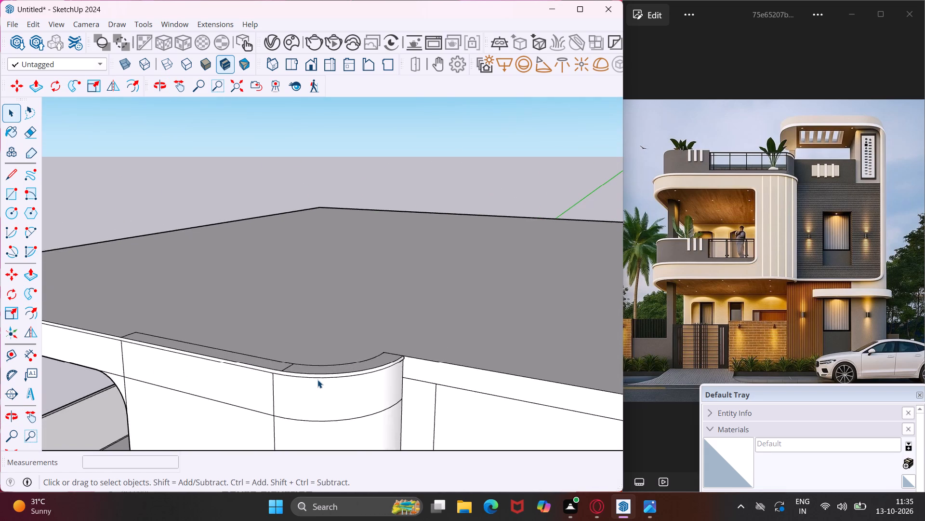
scroll(317, 380, "up", 5)
scroll(357, 371, "up", 10)
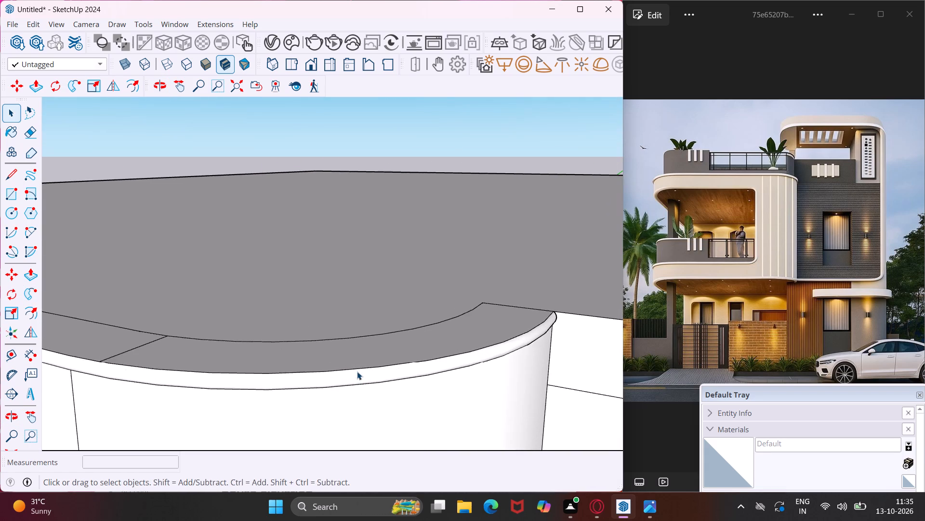
middle_click_drag(357, 371, 581, 262)
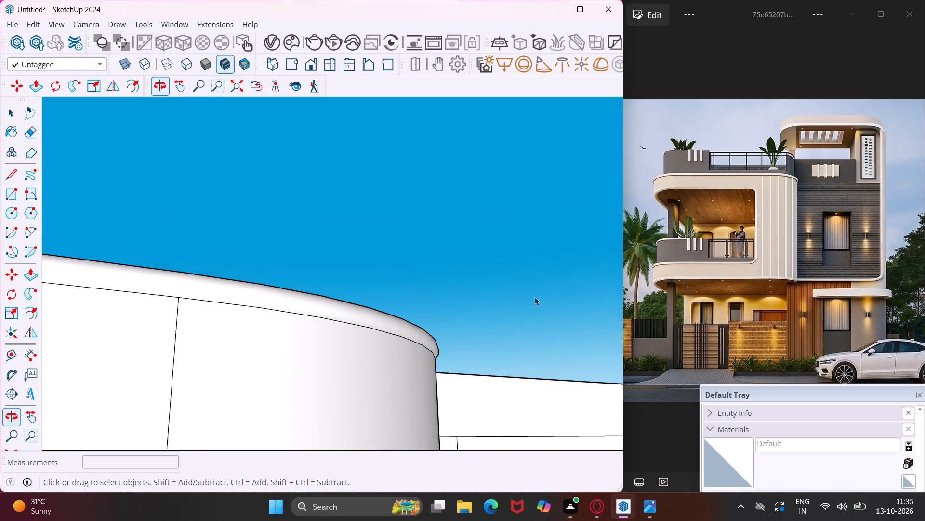
scroll(379, 341, "down", 12)
scroll(365, 356, "down", 11)
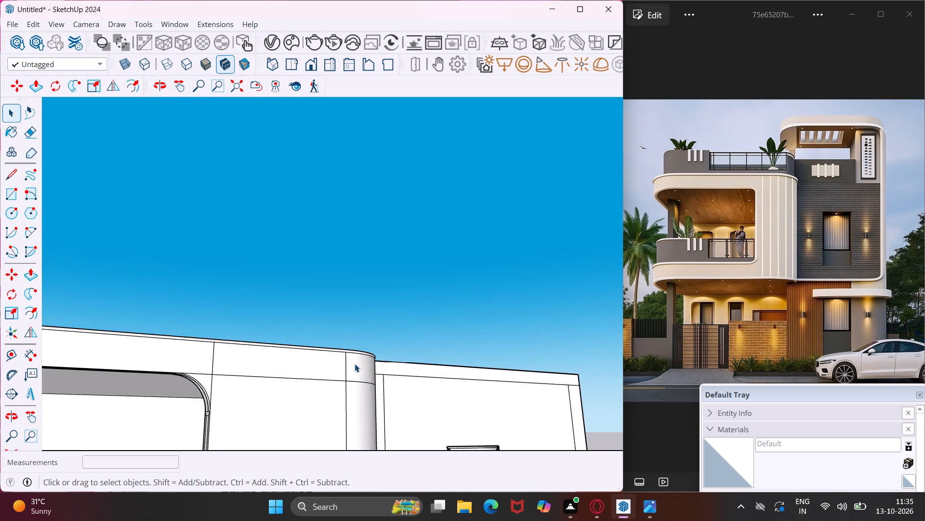
scroll(355, 364, "down", 15)
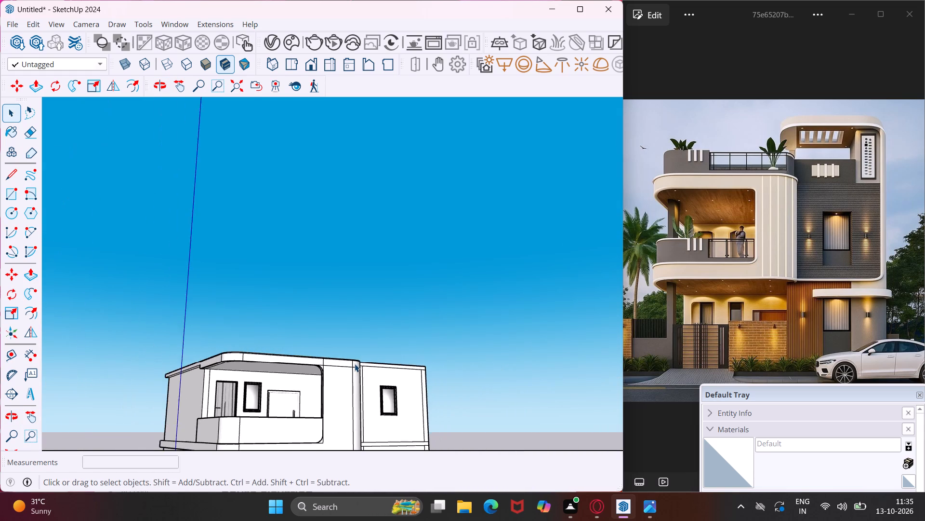
Draw a narrow vertical rectangle about 1 9/16" by 11' 5 1/8" on the curved wall beside the balcony opening, up to the top trim.
scroll(355, 364, "down", 4)
middle_click_drag(339, 383, 208, 440)
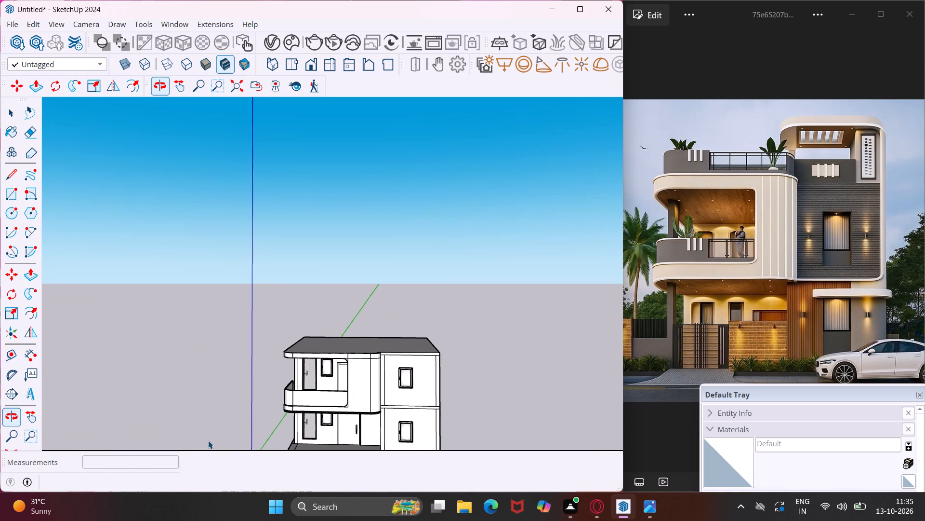
scroll(351, 408, "up", 3)
middle_click_drag(351, 408, 351, 424)
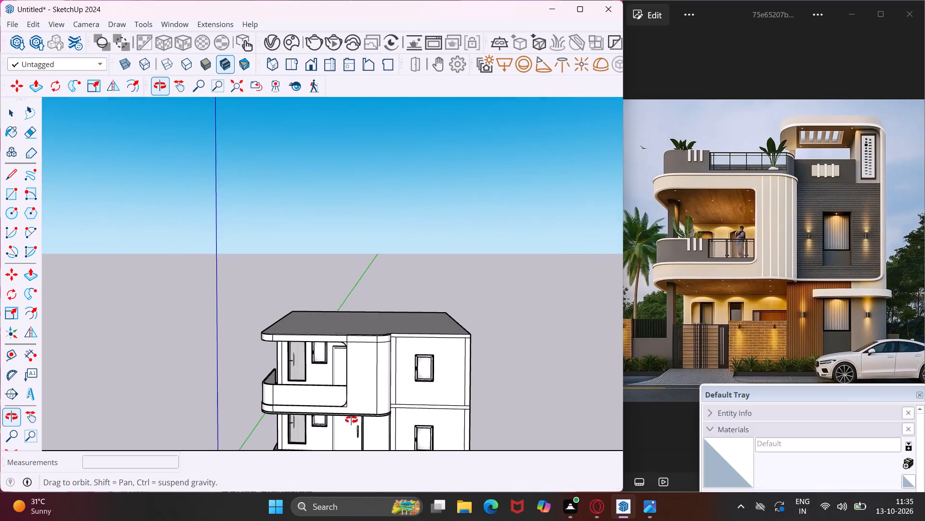
middle_click_drag(351, 424, 353, 438)
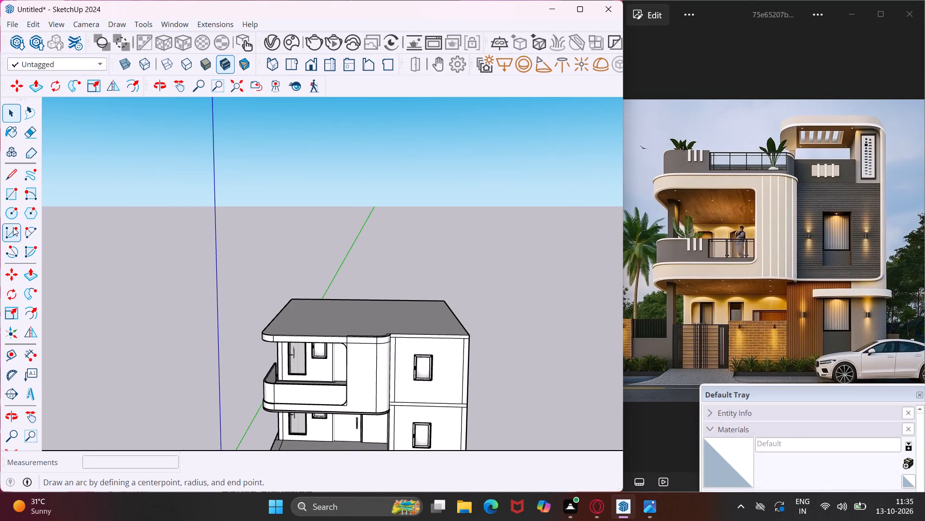
left_click(9, 197)
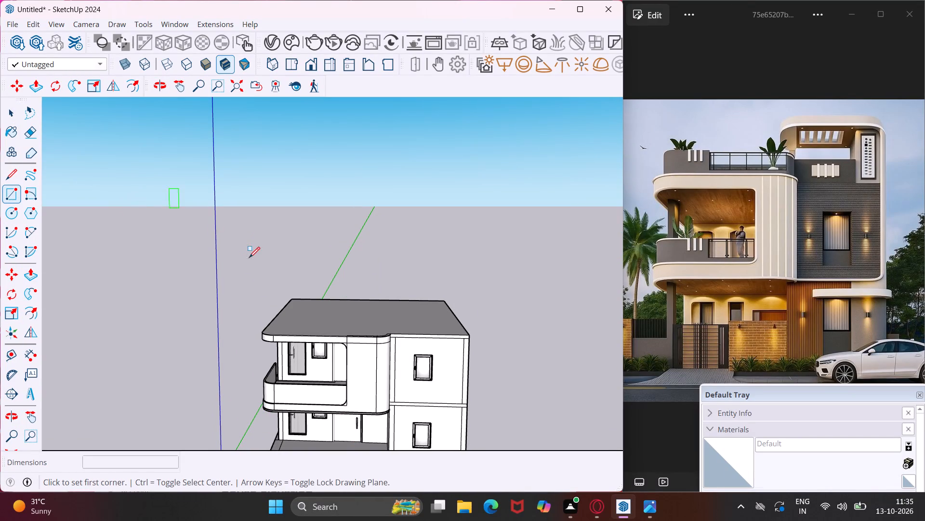
scroll(357, 408, "up", 4)
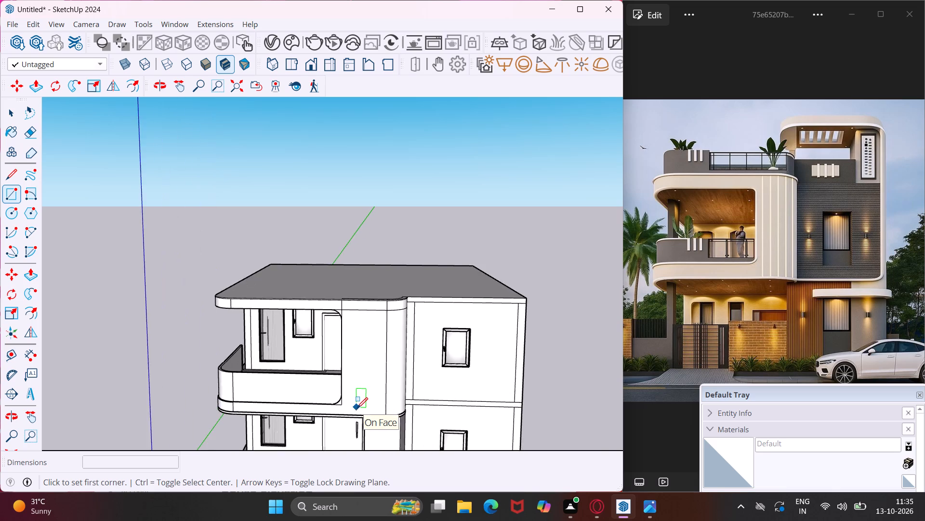
scroll(357, 408, "up", 8)
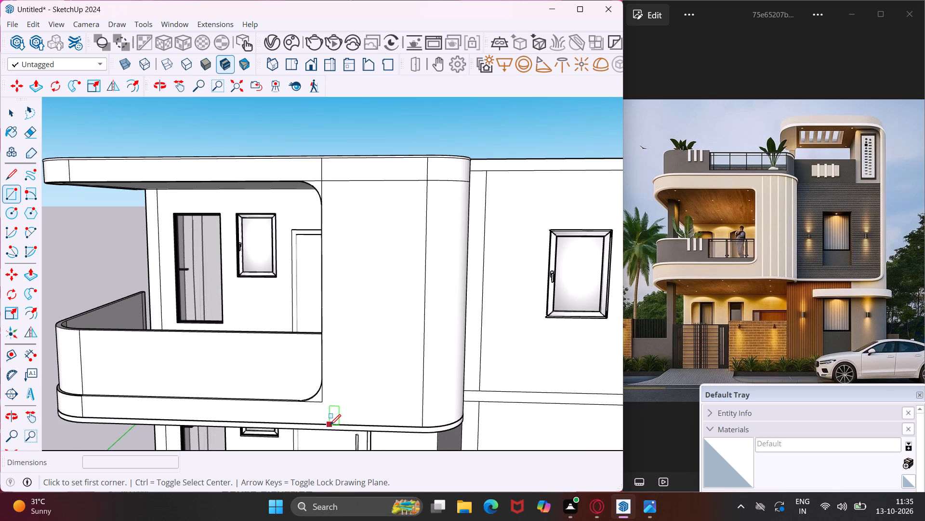
left_click(330, 425)
scroll(351, 256, "down", 3)
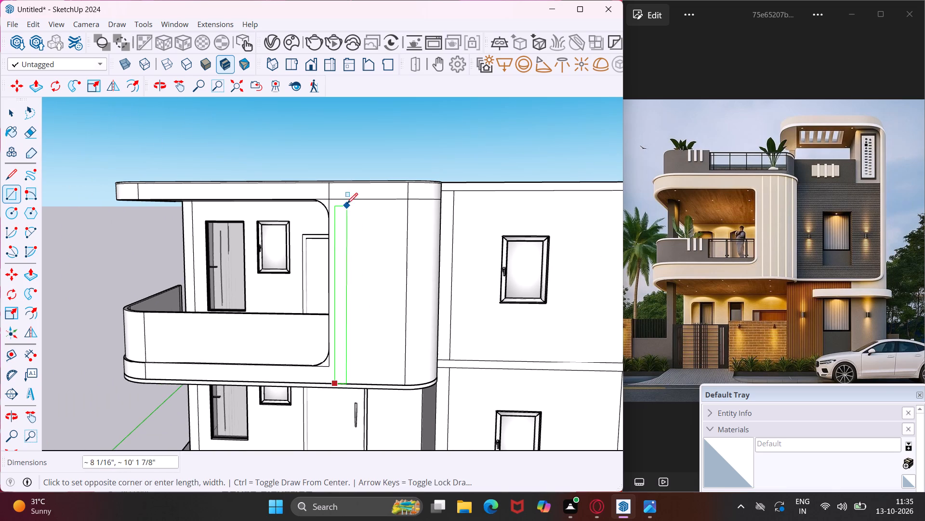
scroll(339, 186, "down", 1)
scroll(338, 185, "up", 6)
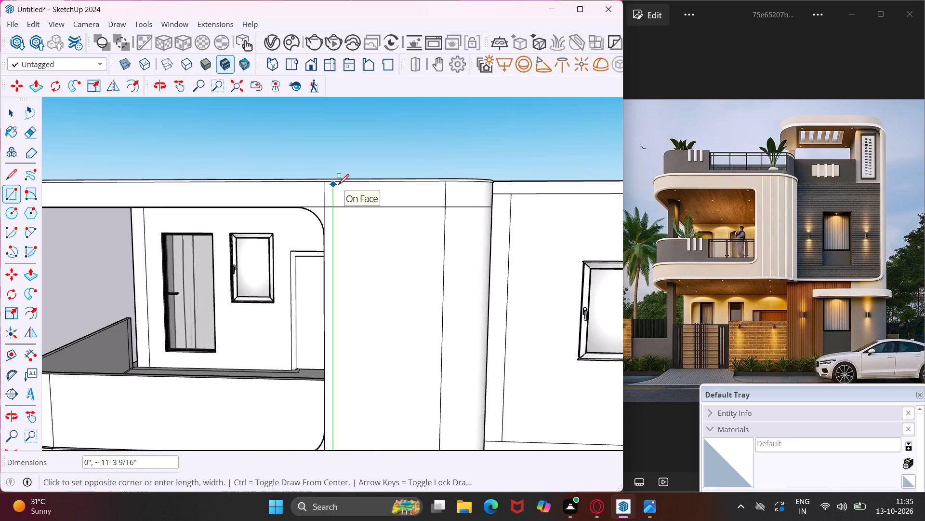
scroll(338, 185, "up", 7)
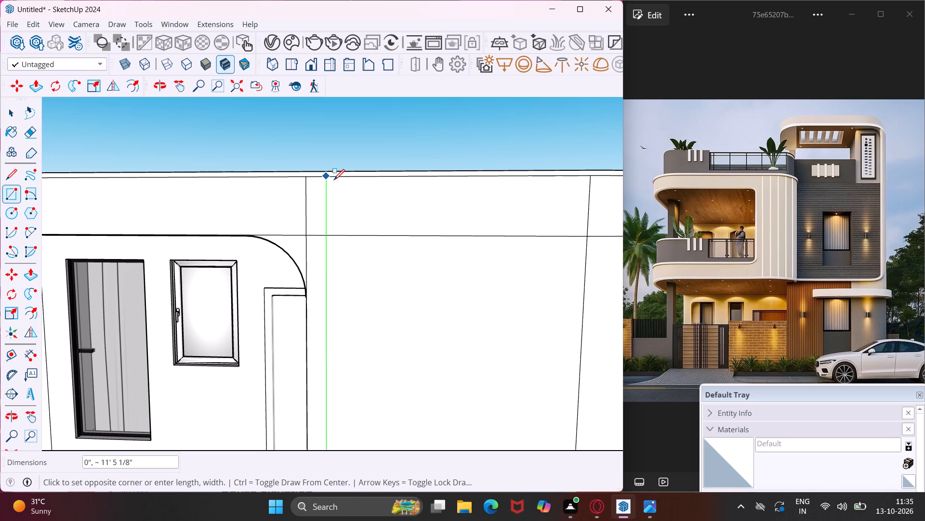
scroll(334, 179, "up", 3)
left_click(335, 179)
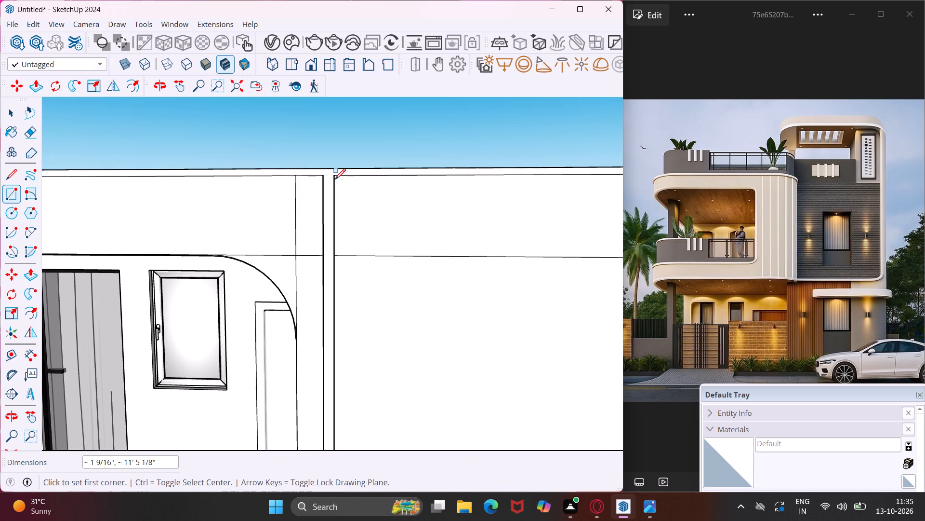
key("Escape")
key("space")
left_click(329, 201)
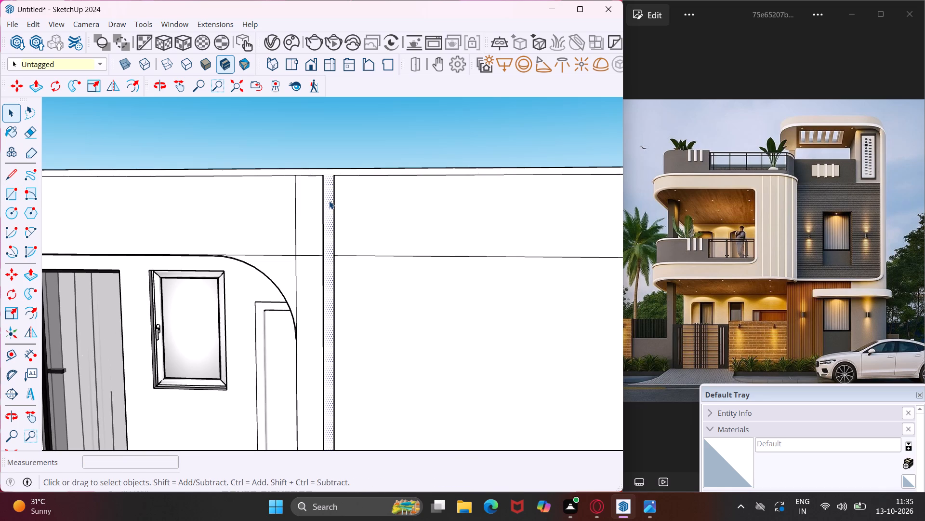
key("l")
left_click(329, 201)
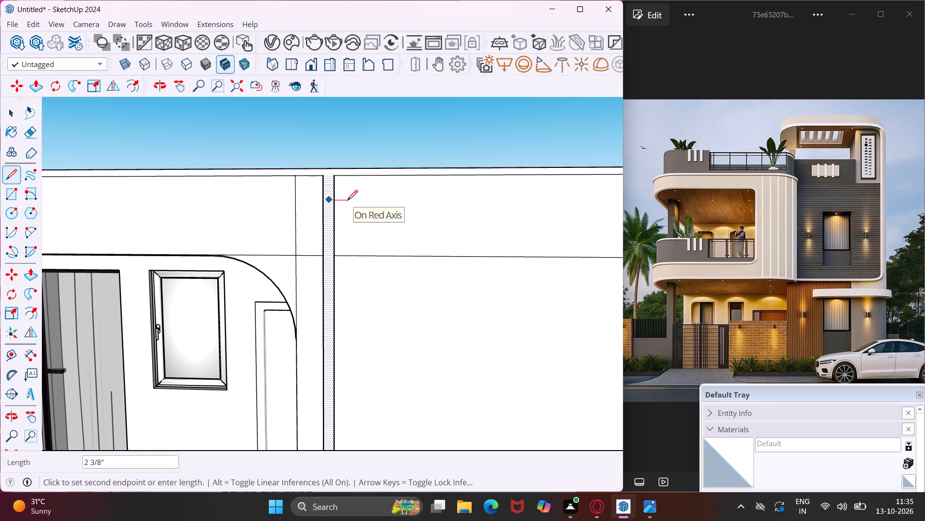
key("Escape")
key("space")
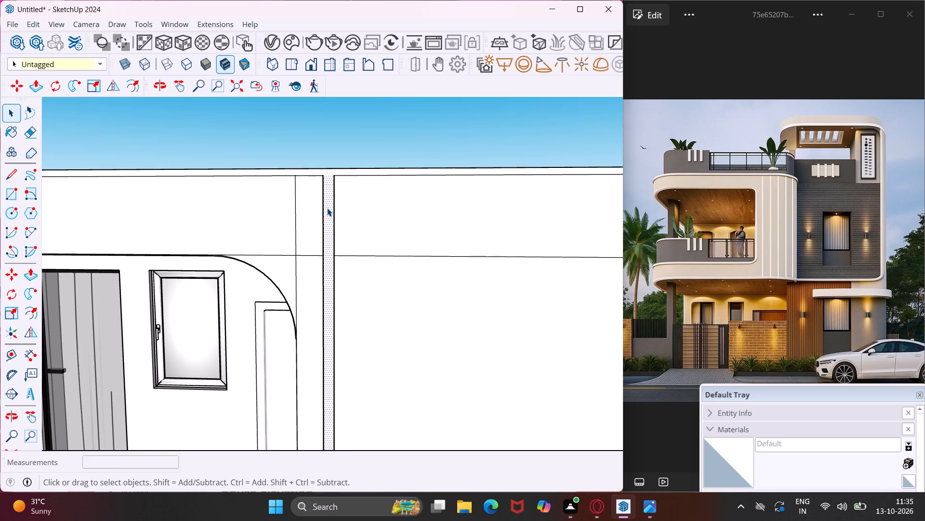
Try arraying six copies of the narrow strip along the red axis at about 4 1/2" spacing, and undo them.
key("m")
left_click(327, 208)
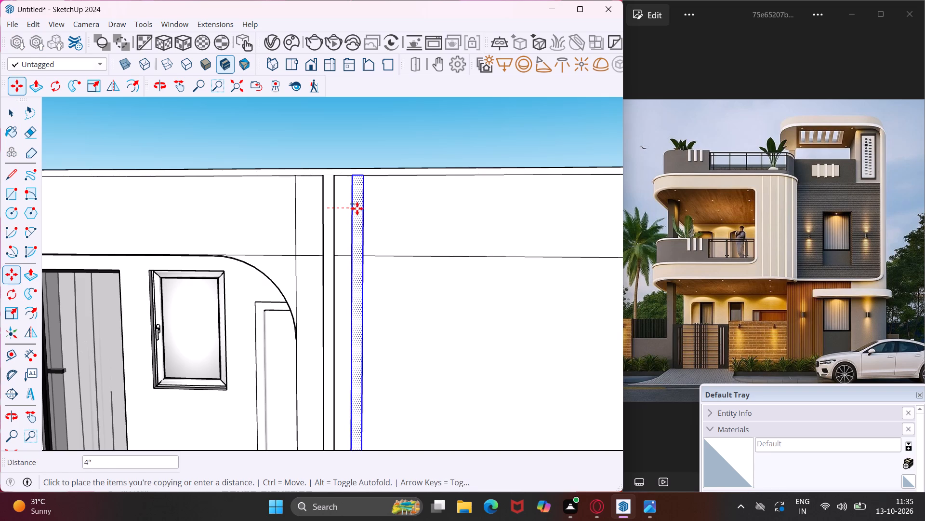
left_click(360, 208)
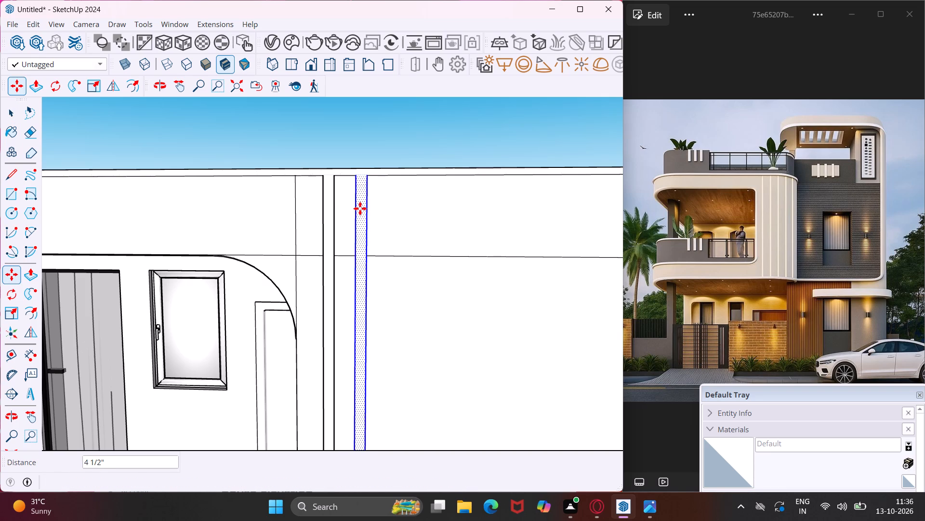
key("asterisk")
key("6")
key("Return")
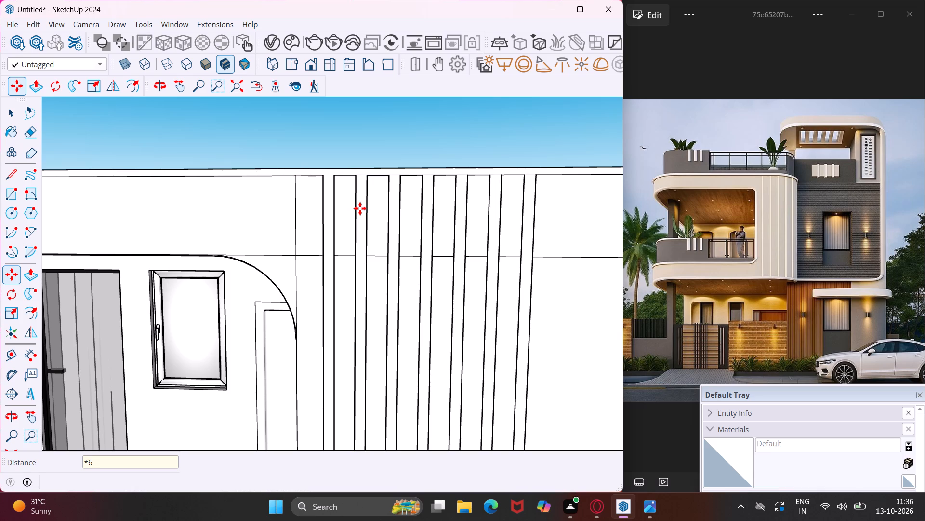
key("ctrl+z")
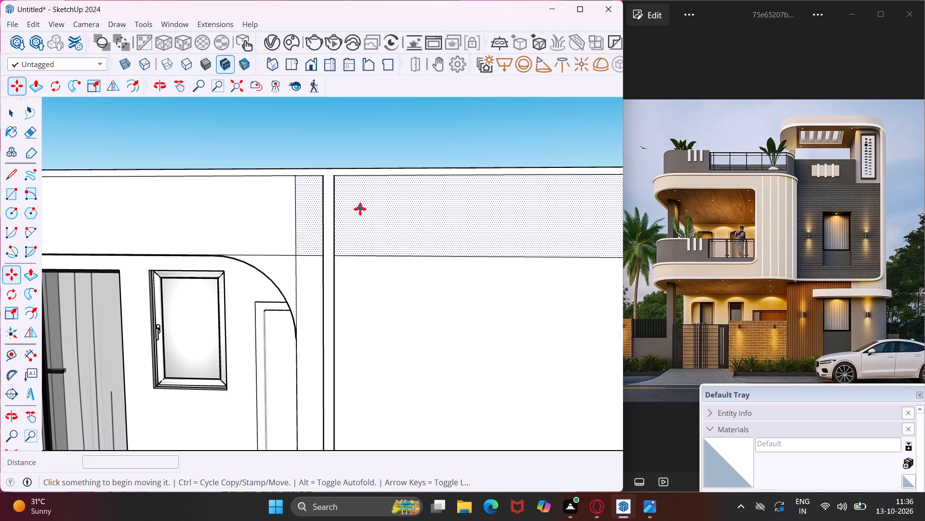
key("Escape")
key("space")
Copy the narrow strip about 10 1/4" along the red axis toward the rounded corner and array it as six copies.
left_click(330, 235)
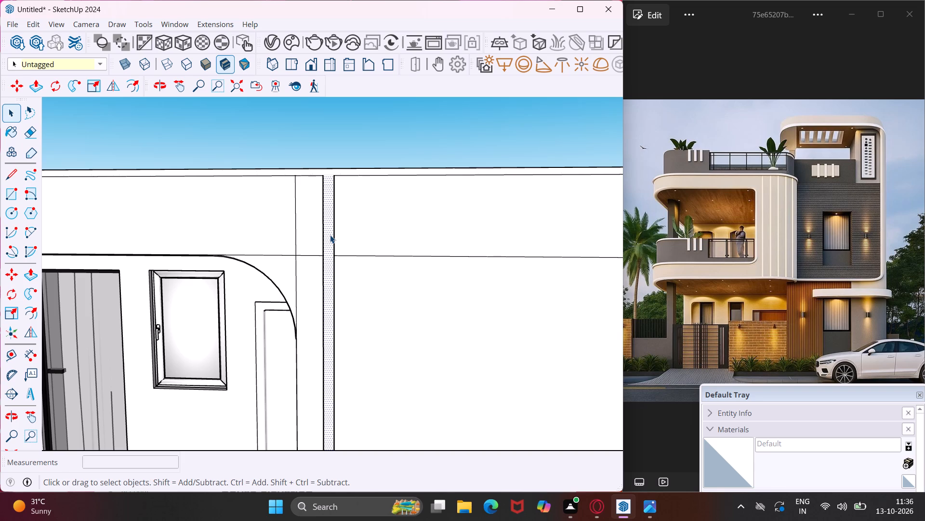
key("m")
left_click(330, 235)
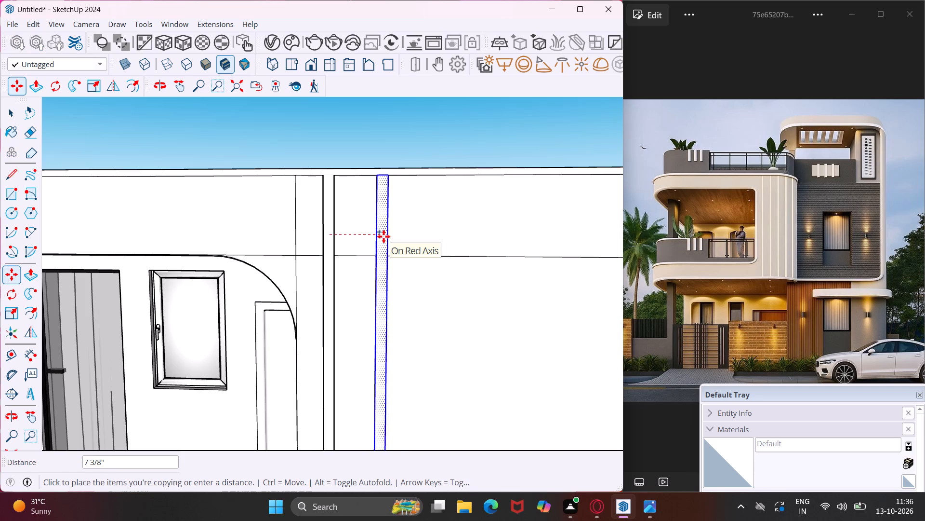
left_click(404, 236)
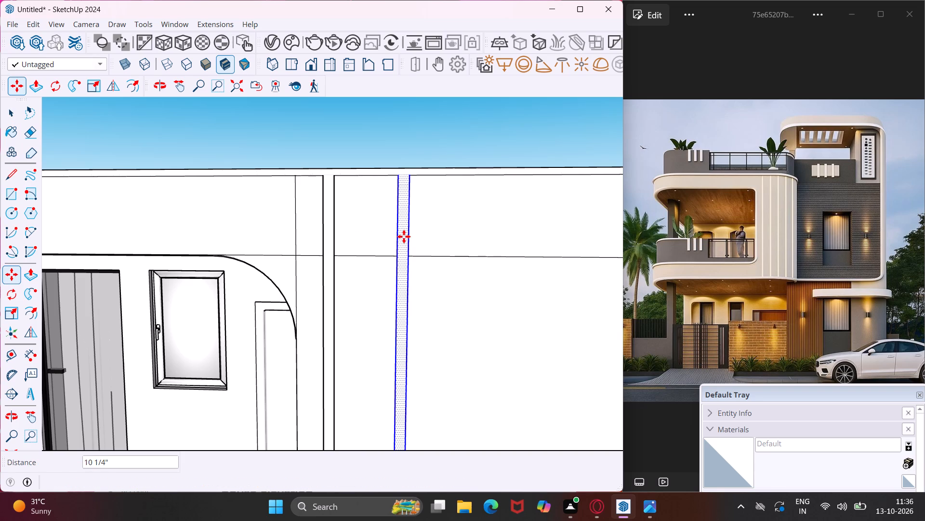
type("*6")
key("Return")
scroll(391, 241, "down", 7)
scroll(219, 257, "down", 4)
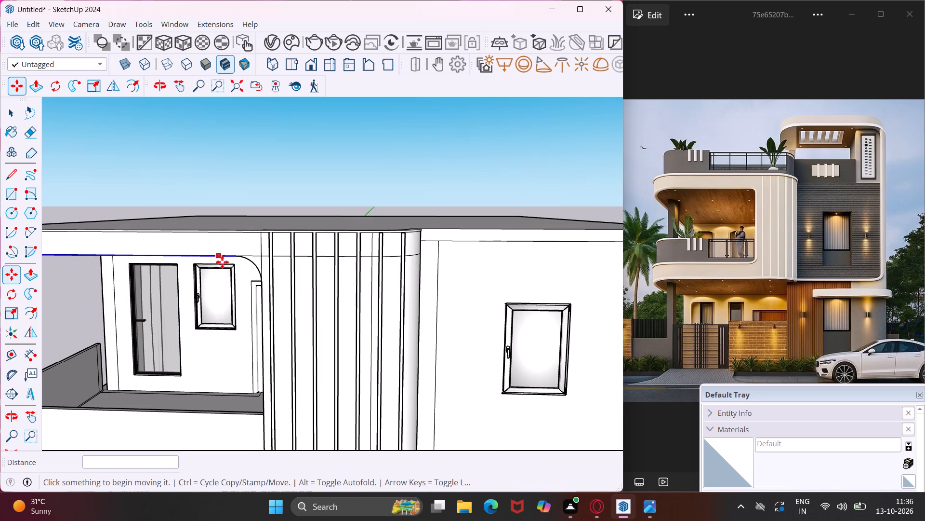
key("Escape")
key("space")
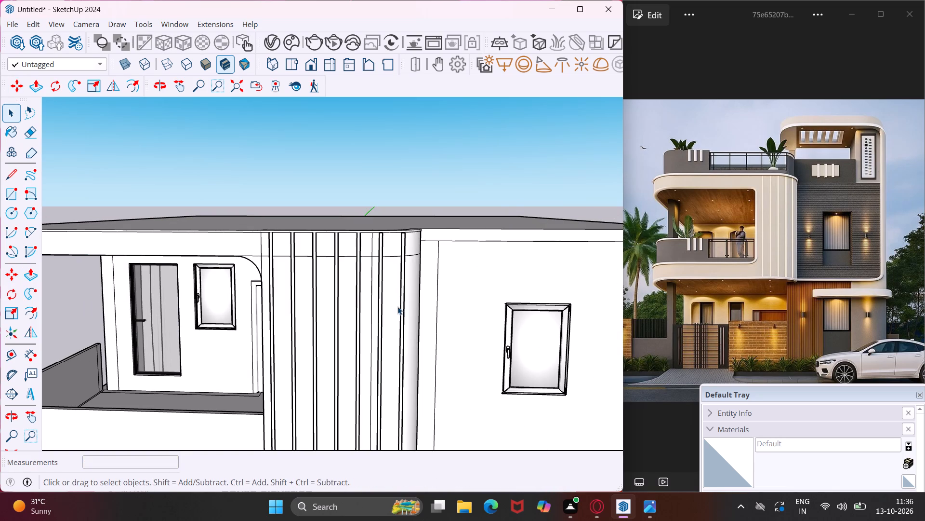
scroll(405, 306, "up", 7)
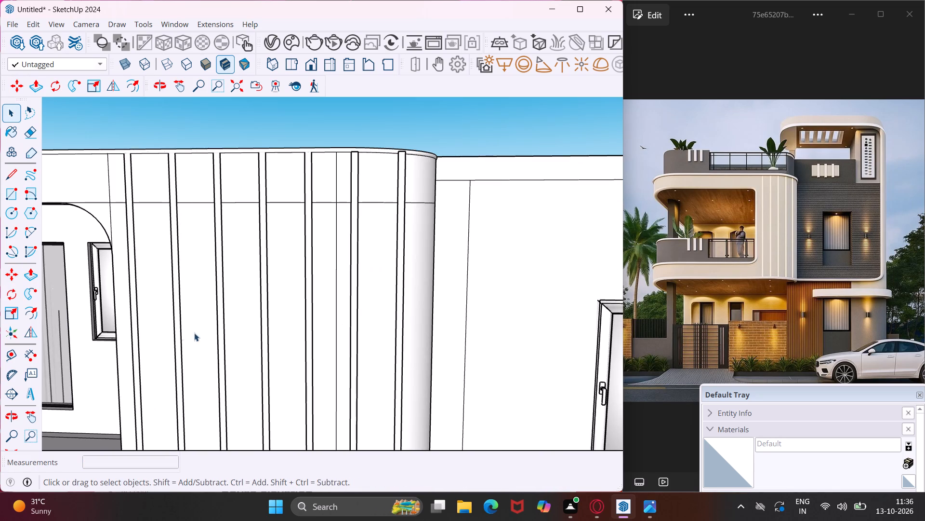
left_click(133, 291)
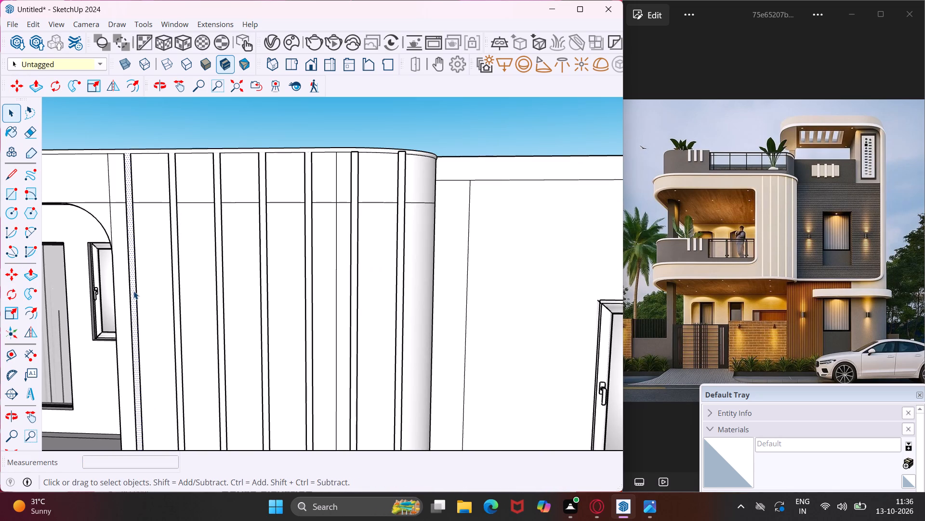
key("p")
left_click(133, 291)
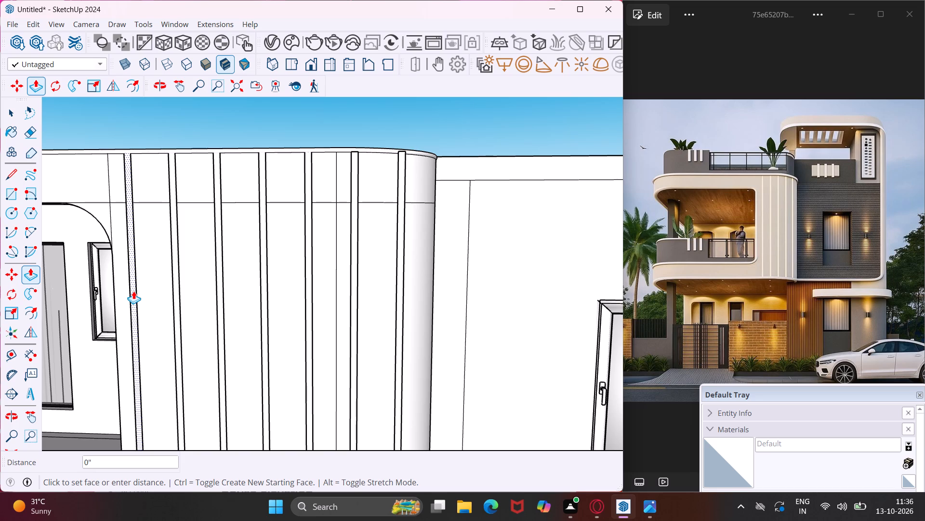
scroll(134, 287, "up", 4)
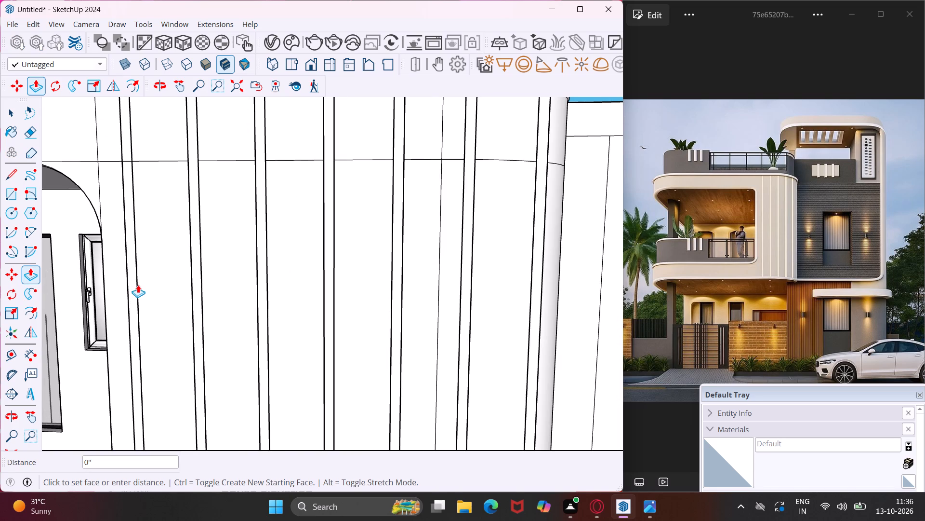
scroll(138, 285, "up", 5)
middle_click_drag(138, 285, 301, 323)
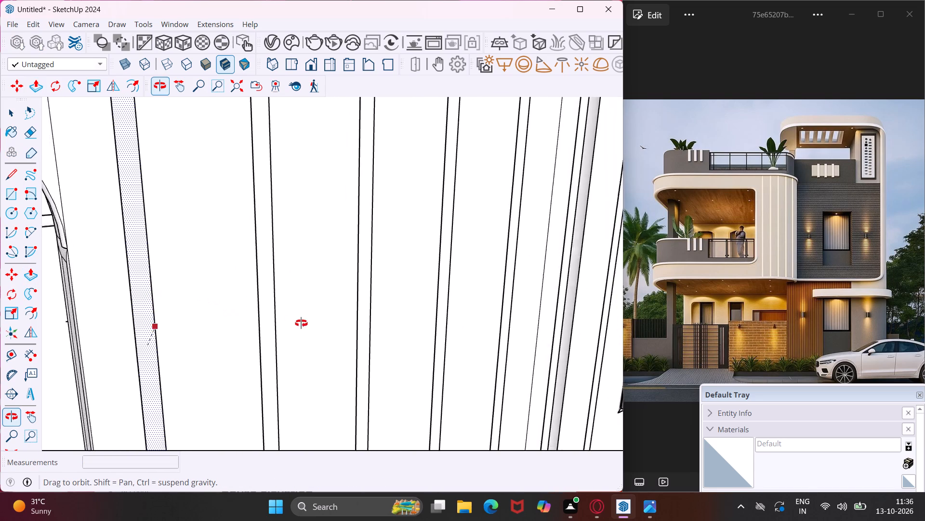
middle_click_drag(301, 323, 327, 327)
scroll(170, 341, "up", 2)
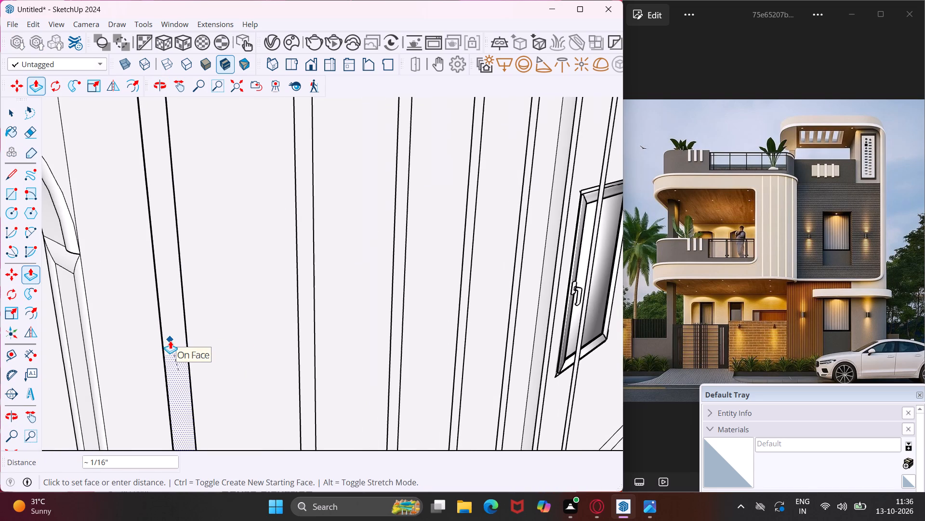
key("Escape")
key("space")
Push/Pull the strip nearest the balcony opening outward by 0.4" to form a raised rib.
left_click(171, 340)
key("p")
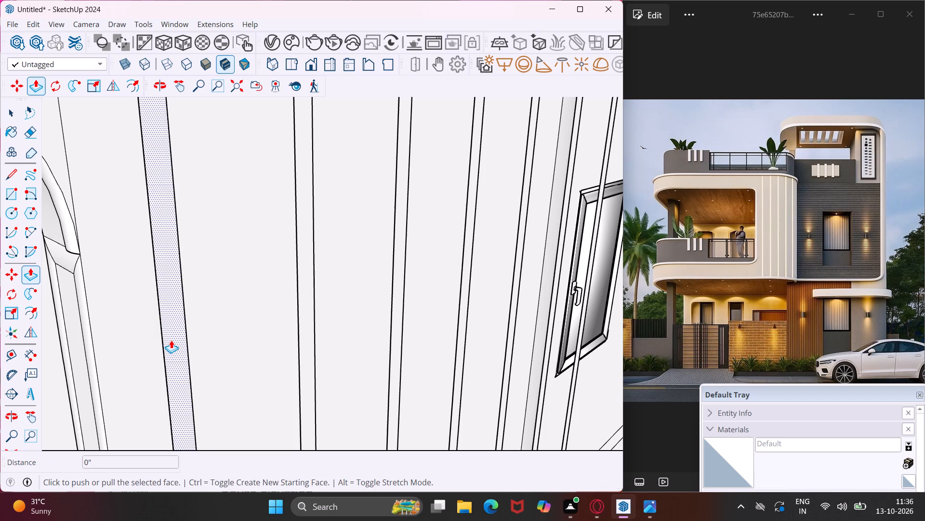
left_click(171, 340)
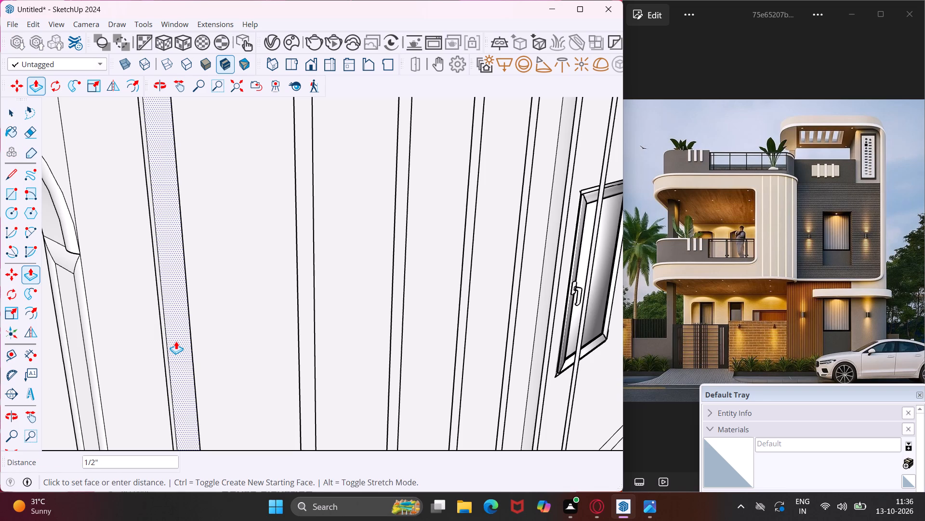
key("period")
type("4\"")
key("Return")
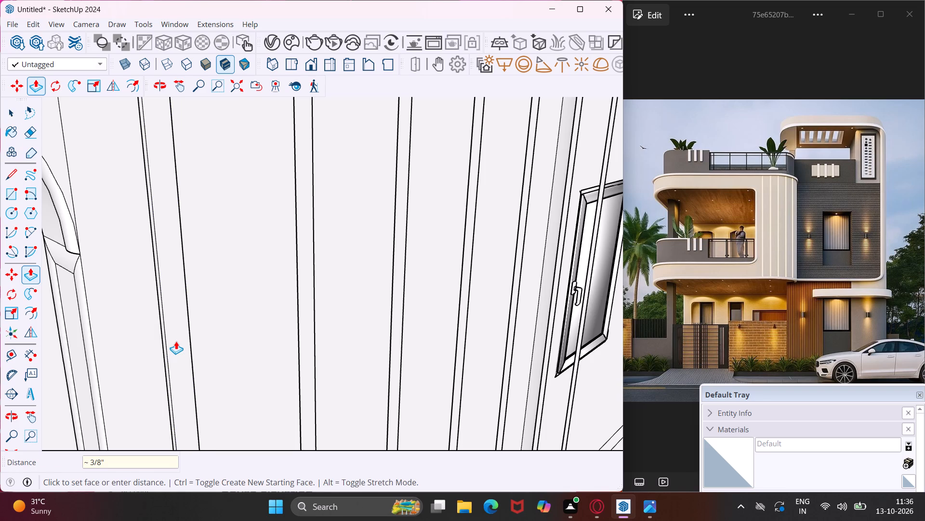
left_click(305, 344)
key("Escape")
key("space")
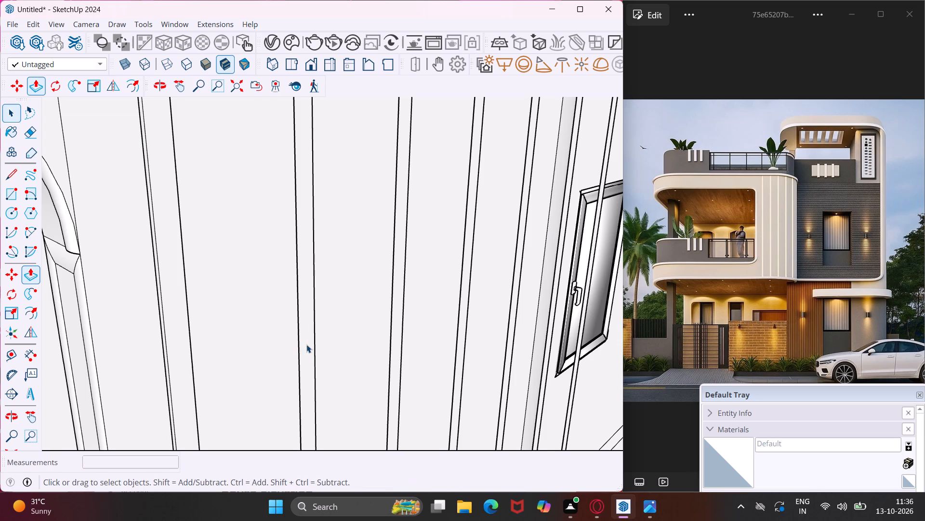
Push/Pull the second strip from the balcony opening outward by 0.4" to form a raised rib.
left_click(306, 344)
key("p")
left_click(306, 344)
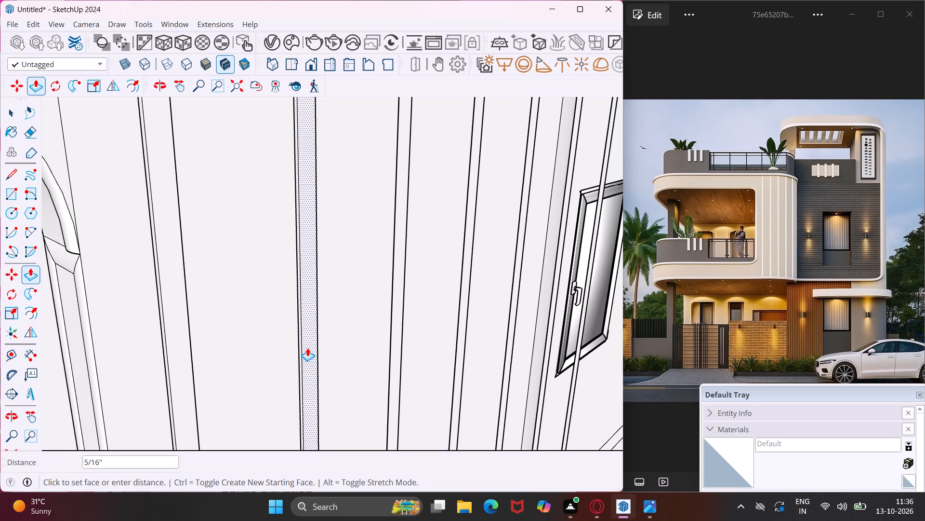
type(".4\"")
key("Return")
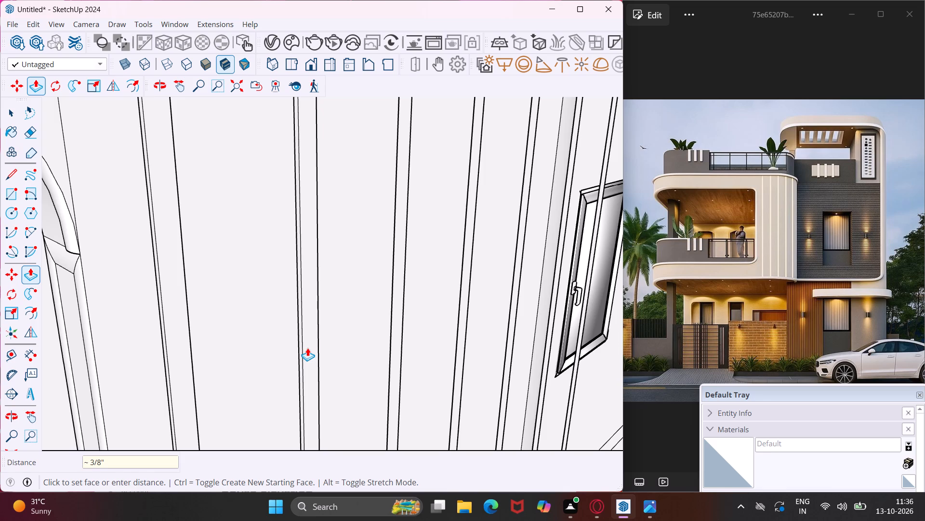
Push/Pull the third strip from the balcony opening outward by 0.4".
scroll(399, 339, "up", 10)
left_click(393, 331)
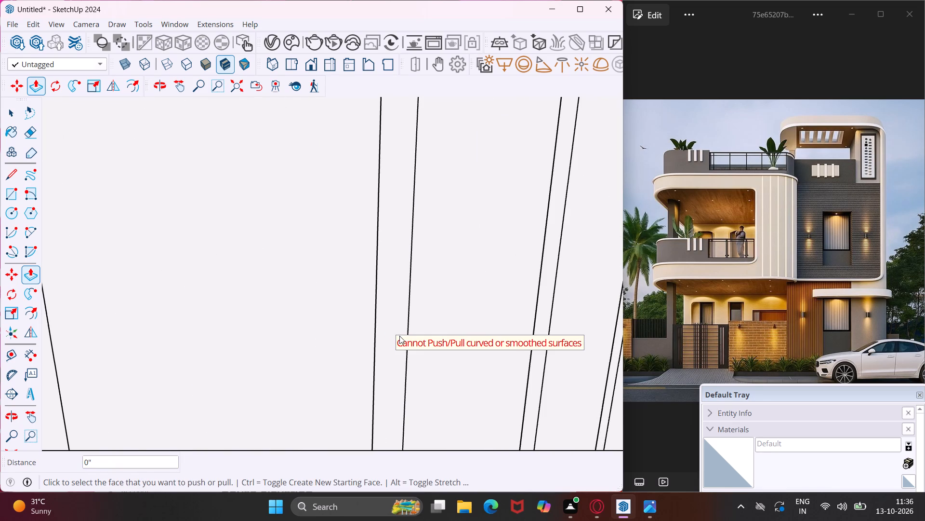
key("Escape")
key("space")
left_click(399, 336)
key("p")
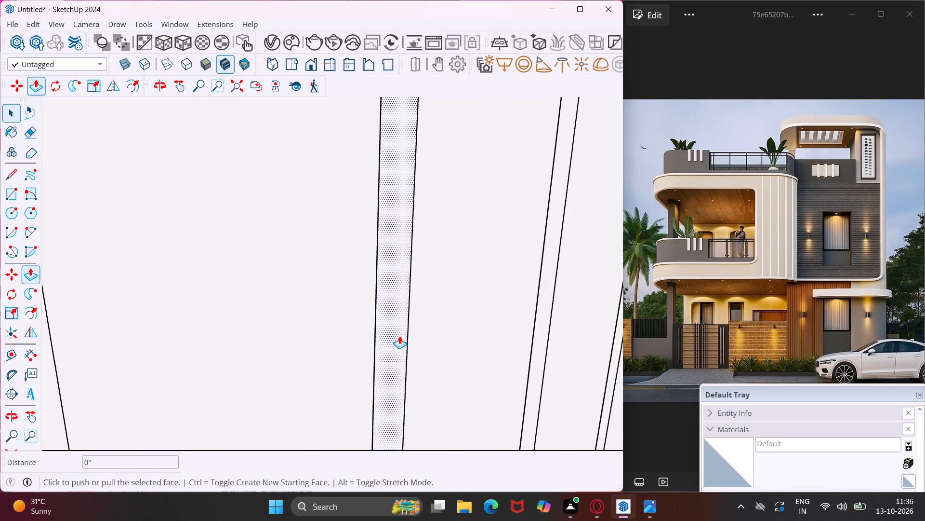
left_click(399, 336)
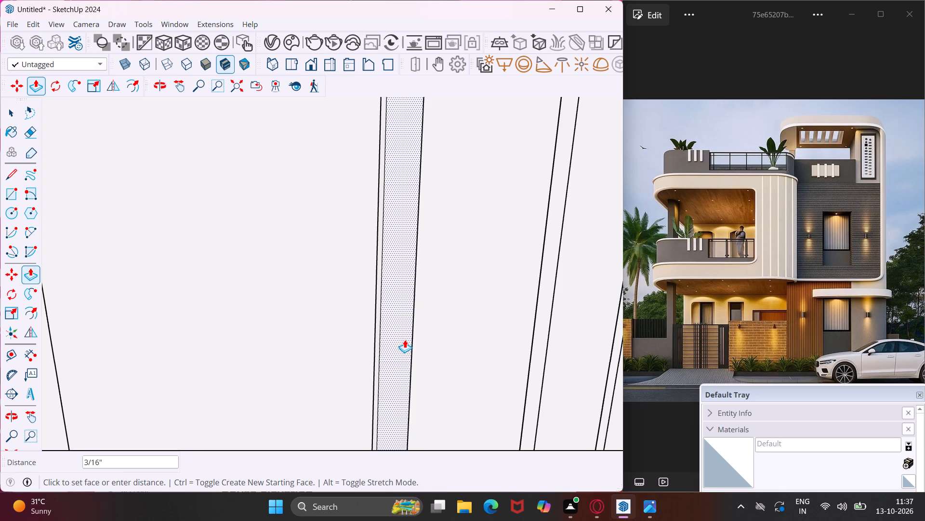
type(".4\"")
key("Return")
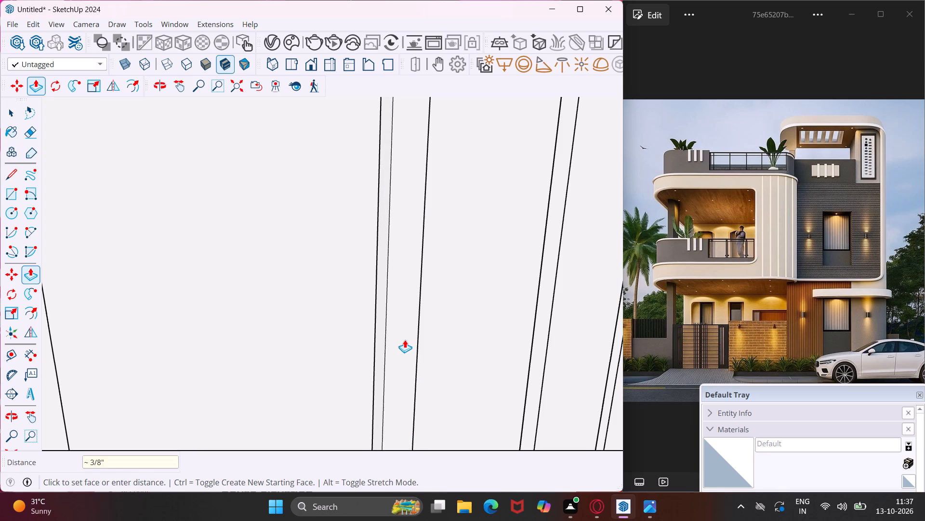
key("Escape")
key("space")
Push/Pull the fourth strip from the balcony opening outward by 0.4".
scroll(401, 340, "down", 6)
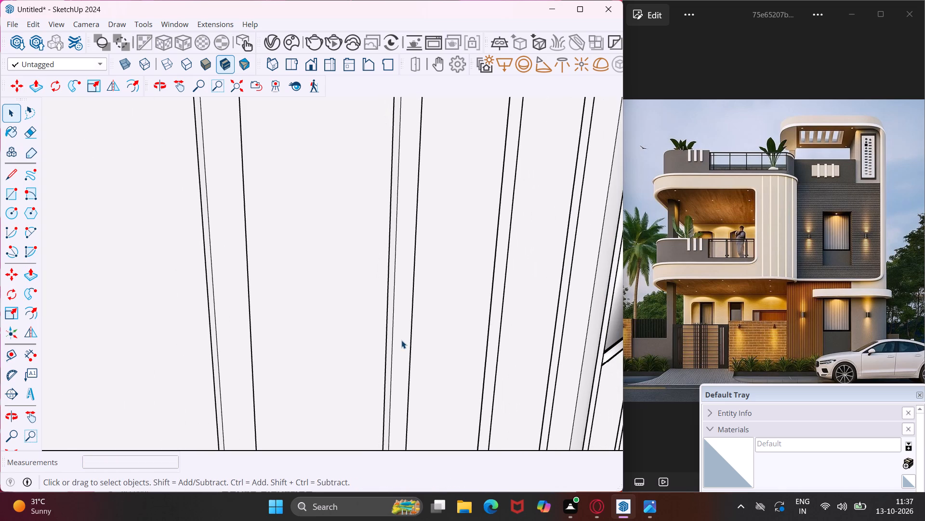
middle_click_drag(401, 340, 273, 361)
scroll(273, 361, "down", 3)
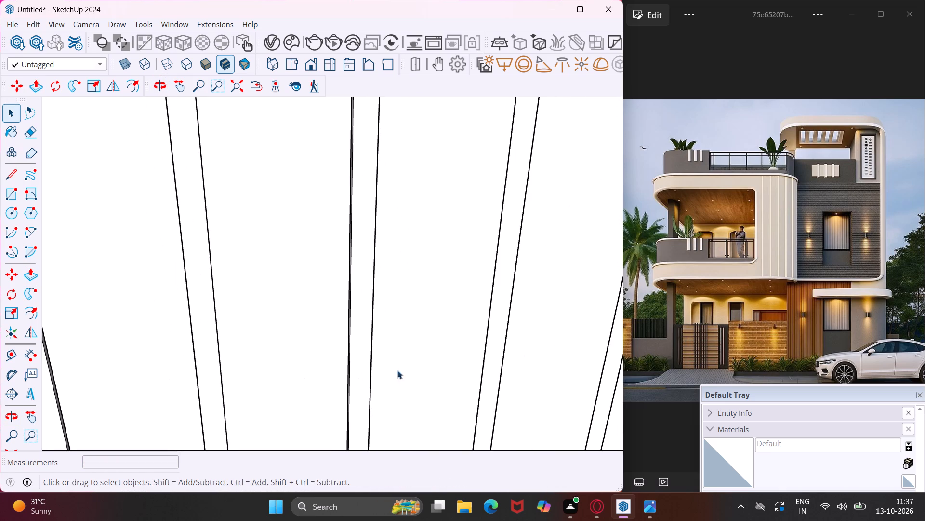
scroll(498, 332, "up", 8)
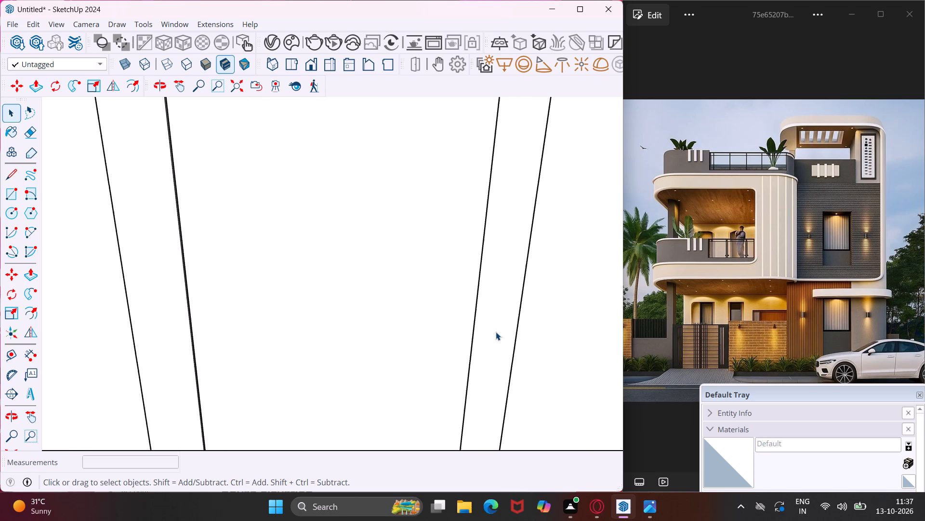
left_click(496, 332)
key("p")
left_click(496, 332)
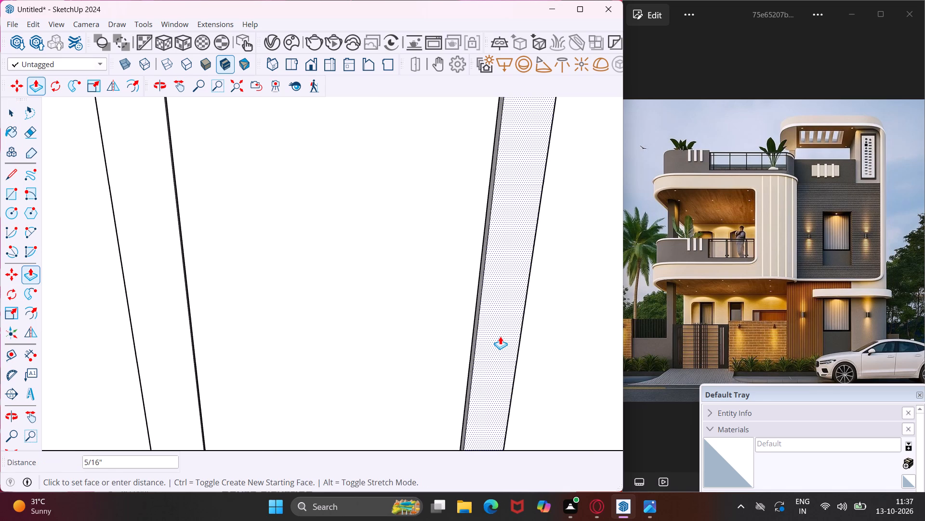
type(".4\"")
key("Return")
scroll(417, 346, "down", 5)
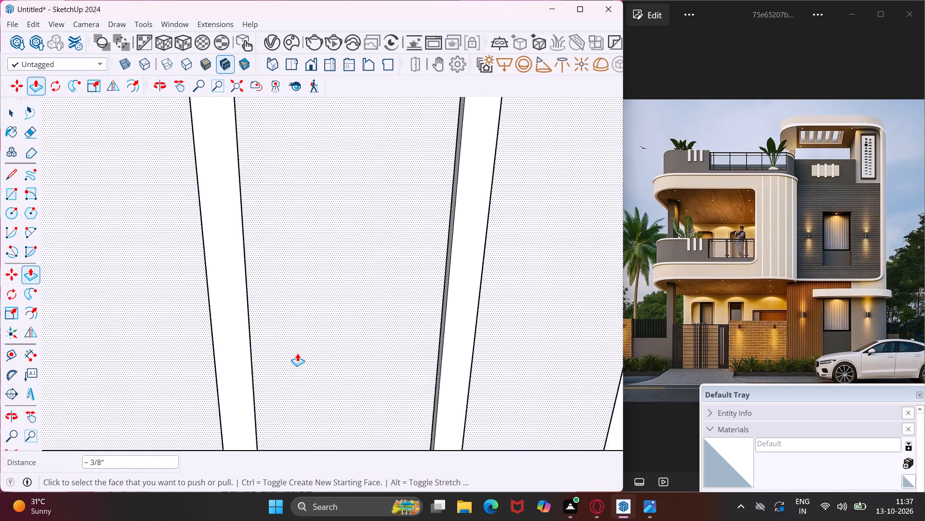
scroll(297, 353, "down", 10)
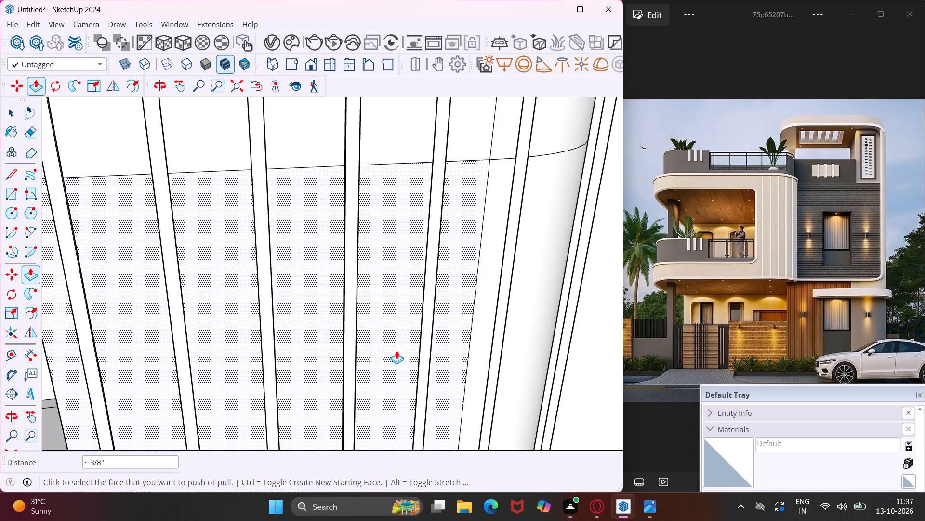
key("Escape")
key("space")
Push/Pull the fifth strip, the last one before the wall starts curving, outward by 0.4".
scroll(423, 350, "up", 7)
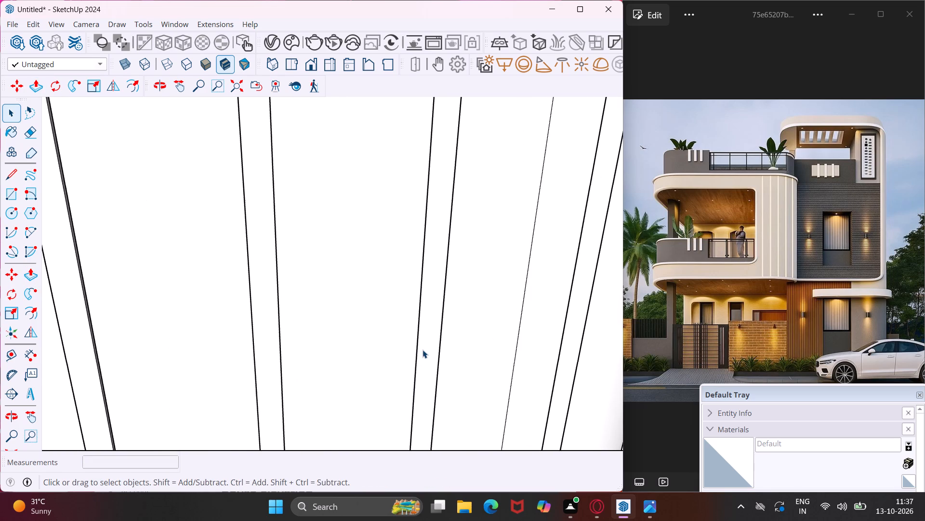
left_click(423, 350)
key("p")
left_click(423, 350)
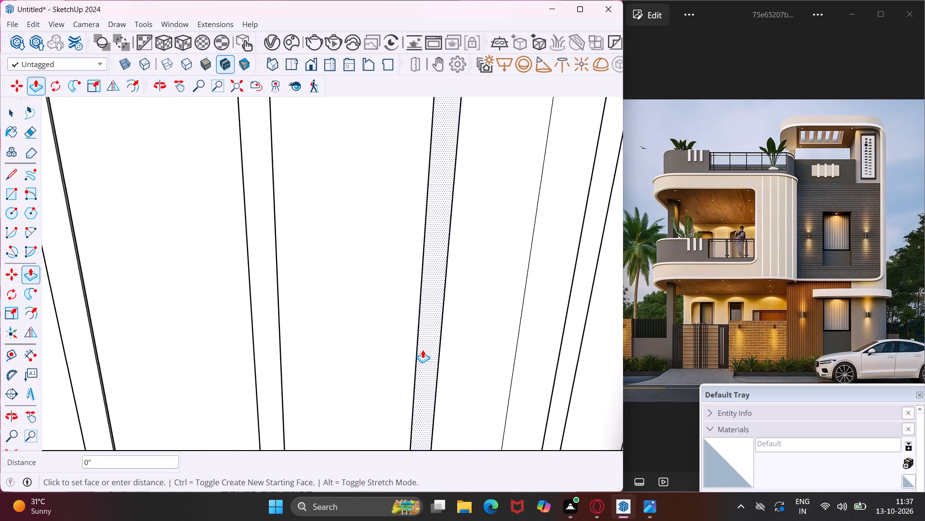
type(".4\"")
key("Return")
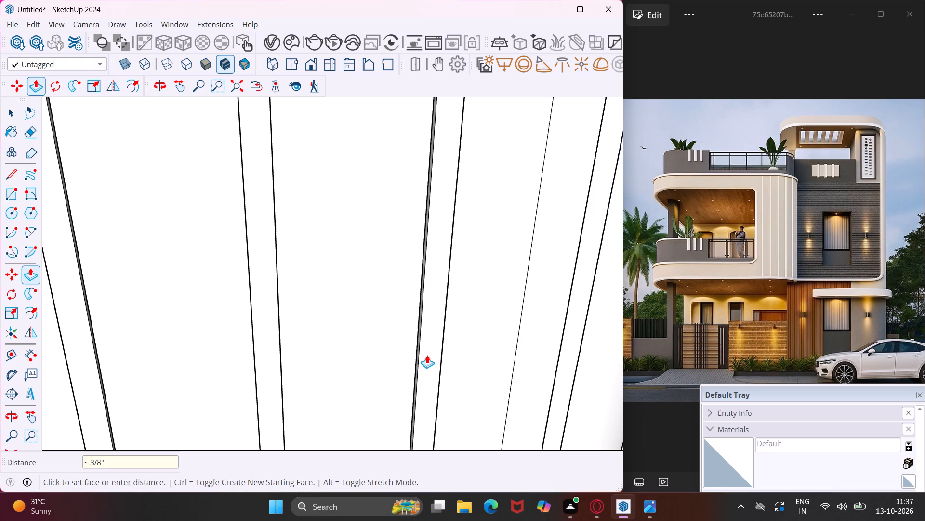
key("Escape")
key("space")
Push/Pull the sixth strip, just past the start of the rounded corner, outward by 0.4".
left_click(566, 355)
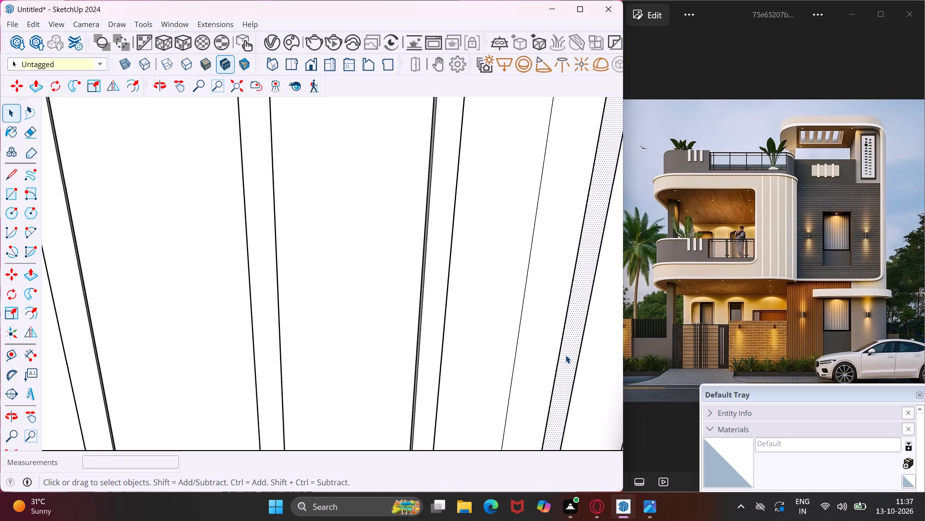
key("p")
left_click(566, 355)
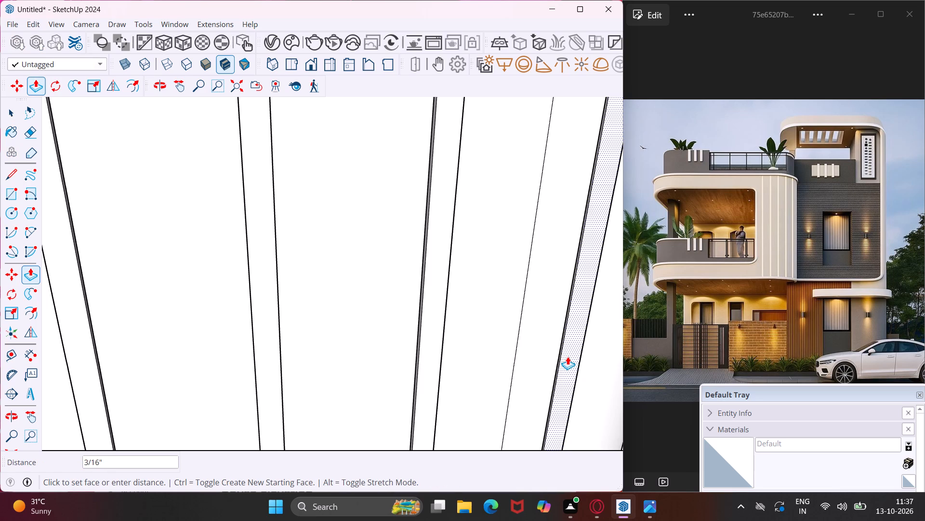
type(".4\"")
key("Return")
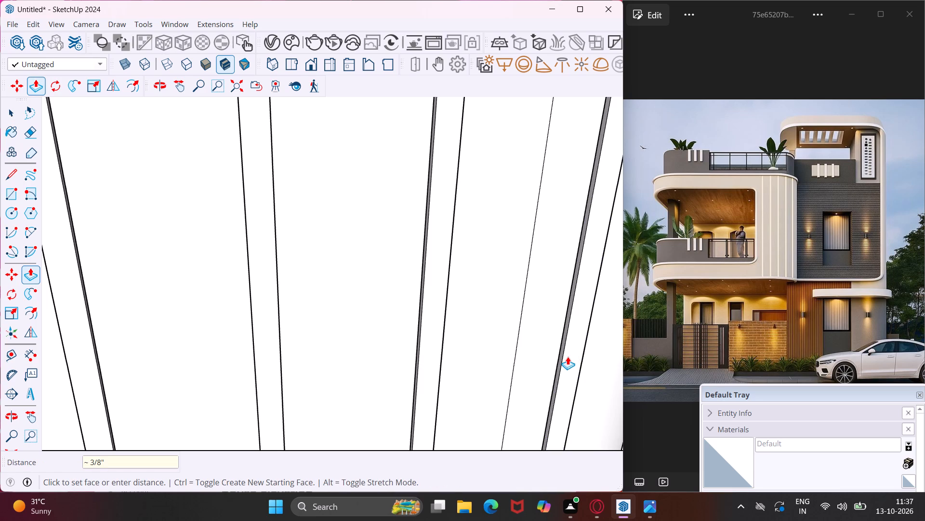
key("Escape")
key("space")
Examine the ribbed wall, roof edge and upper balcony parapet from the front and side of the house.
scroll(515, 365, "down", 6)
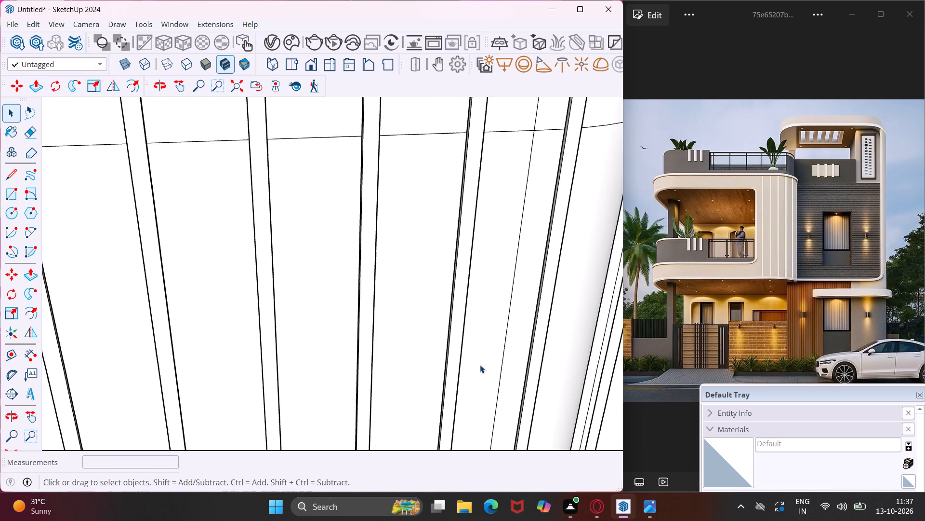
scroll(479, 363, "down", 9)
middle_click_drag(479, 363, 421, 375)
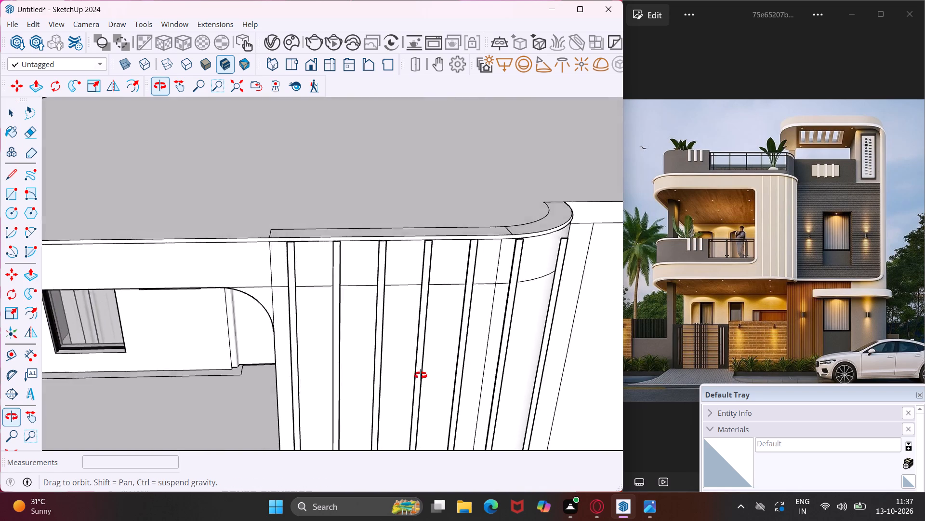
middle_click_drag(421, 375, 386, 384)
scroll(384, 384, "down", 5)
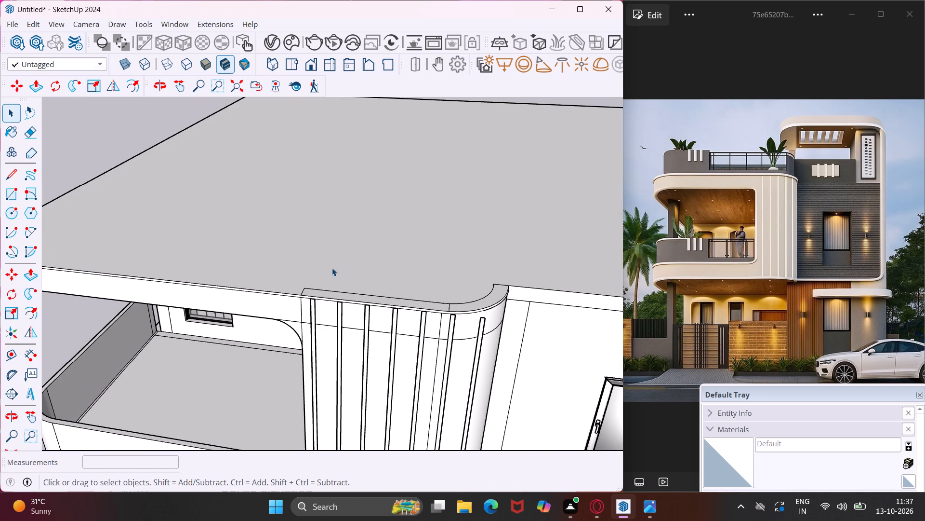
middle_click_drag(332, 268, 438, 247)
scroll(435, 243, "down", 7)
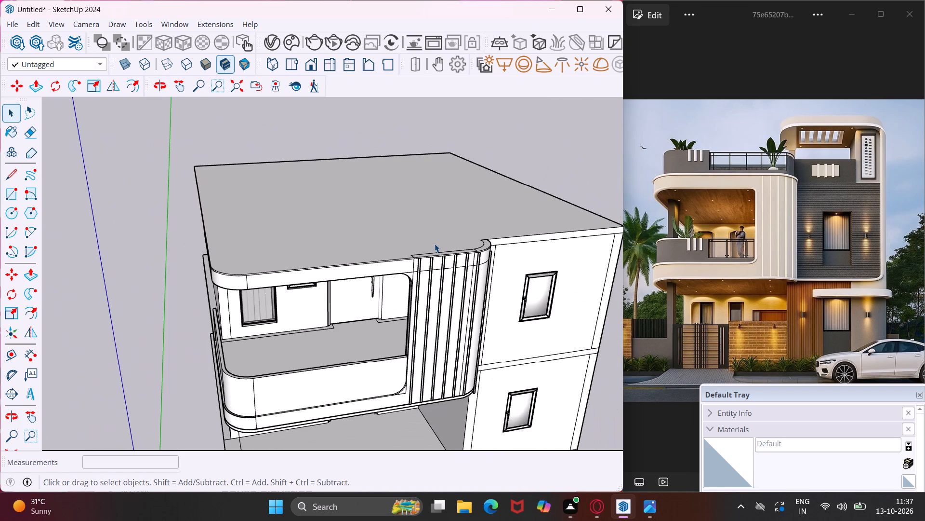
middle_click_drag(376, 371, 369, 314)
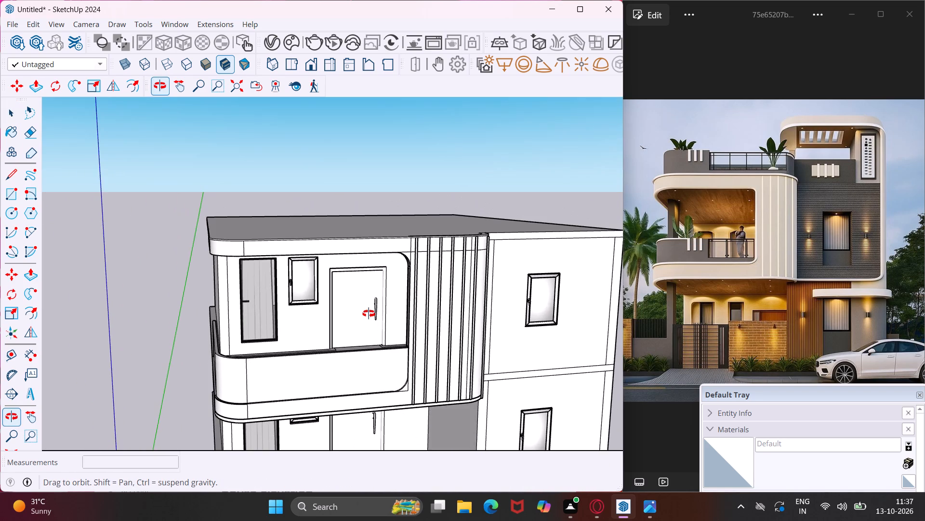
middle_click_drag(369, 314, 531, 318)
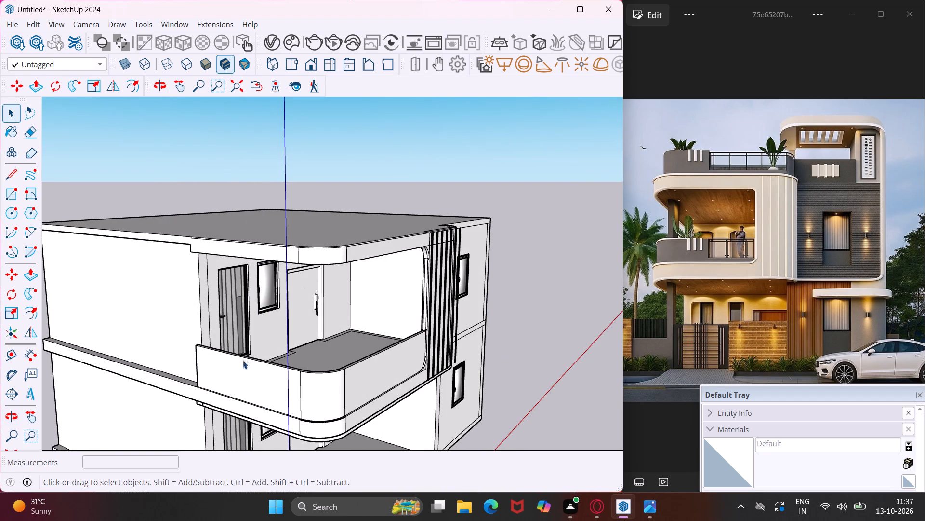
middle_click_drag(225, 358, 407, 363)
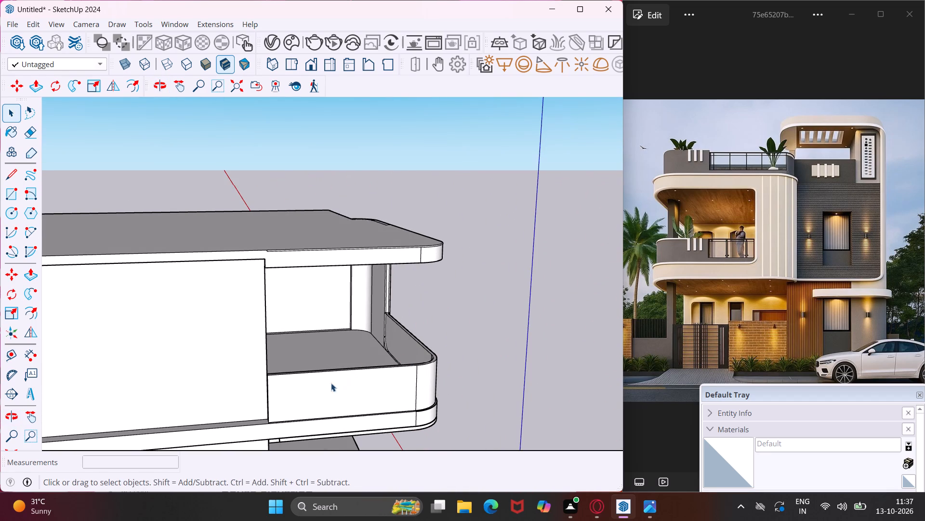
scroll(283, 380, "up", 8)
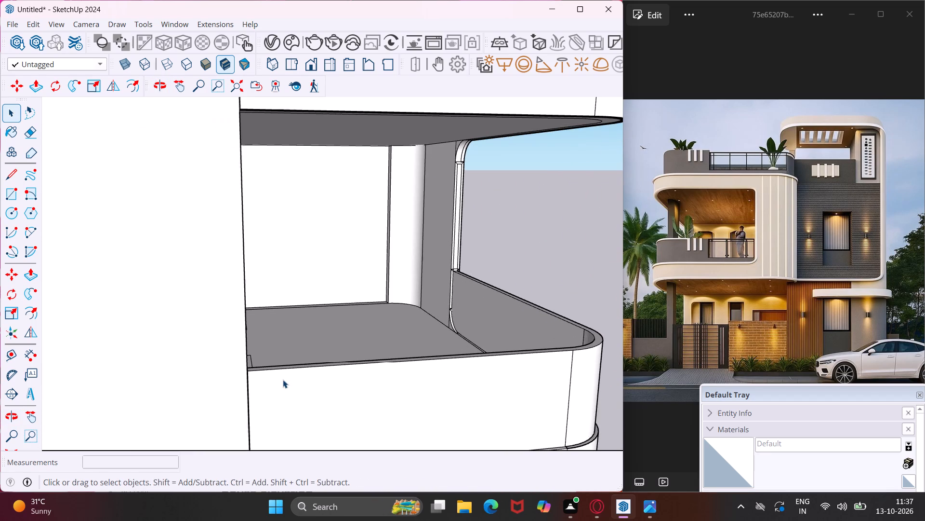
middle_click_drag(283, 380, 56, 380)
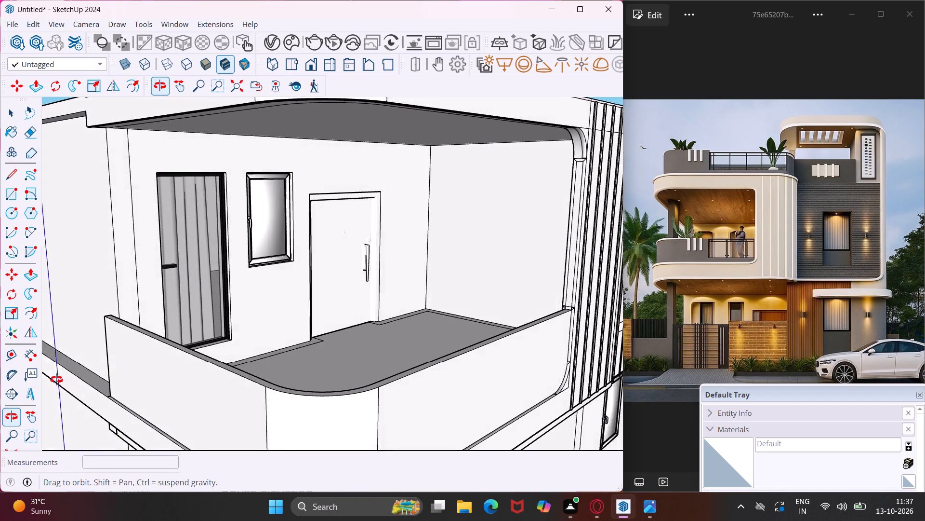
middle_click_drag(56, 380, 49, 381)
Draw a line across the top of the upper balcony's front parapet, from its outer edge to its inner edge near mid-length.
middle_click_drag(383, 404, 322, 399)
scroll(389, 378, "up", 3)
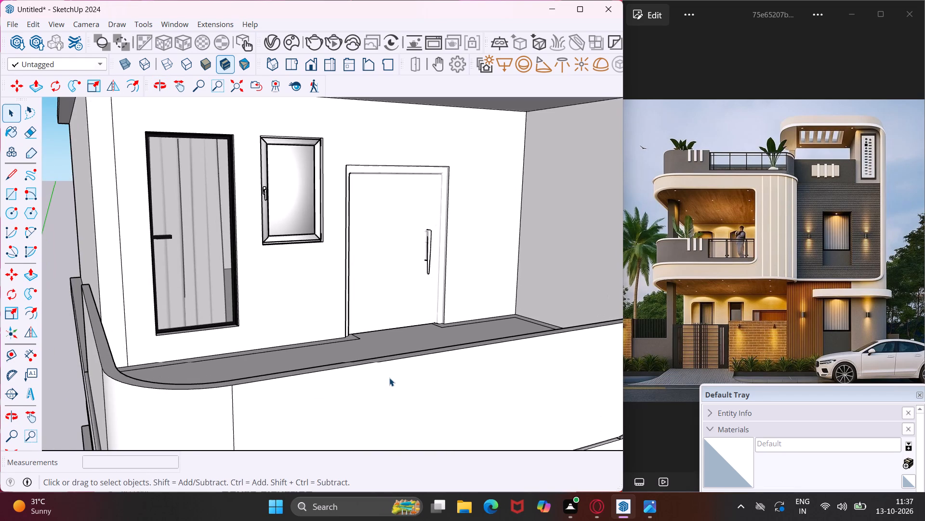
scroll(389, 378, "up", 3)
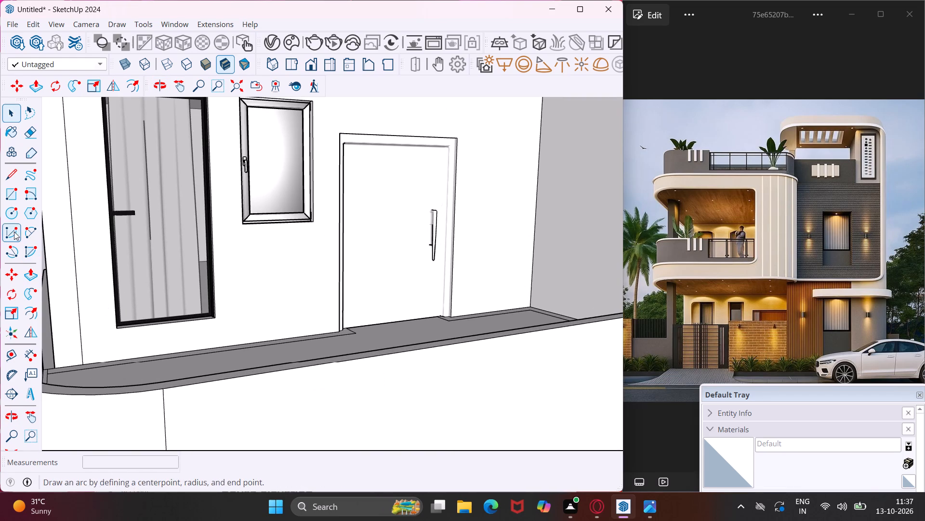
left_click(7, 179)
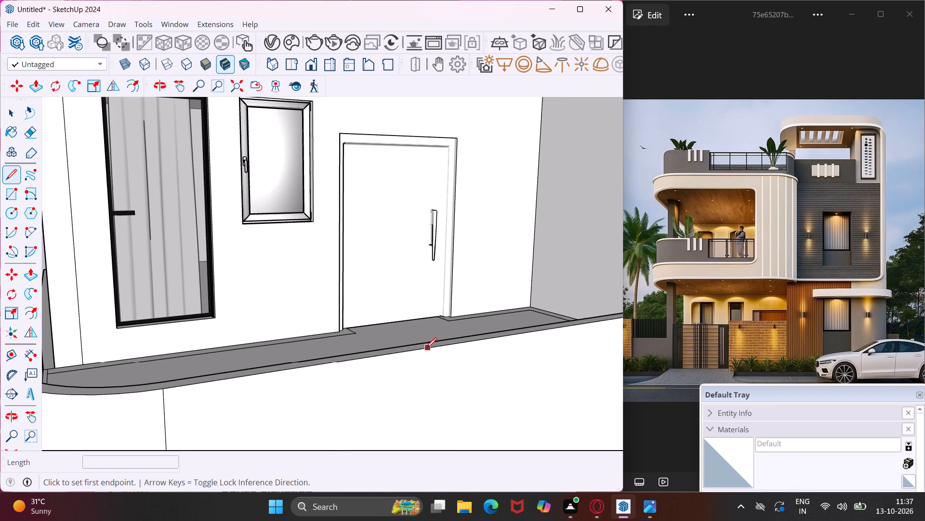
middle_click_drag(426, 348, 420, 395)
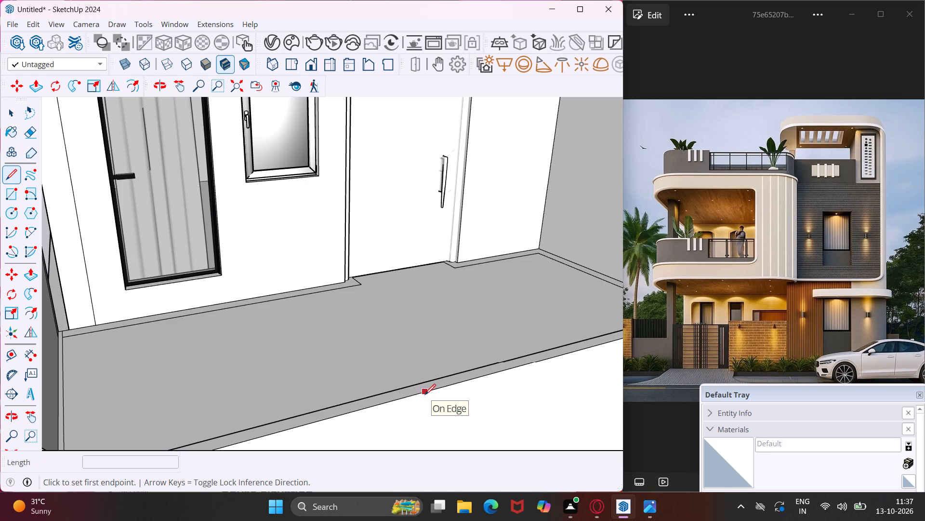
scroll(427, 395, "down", 8)
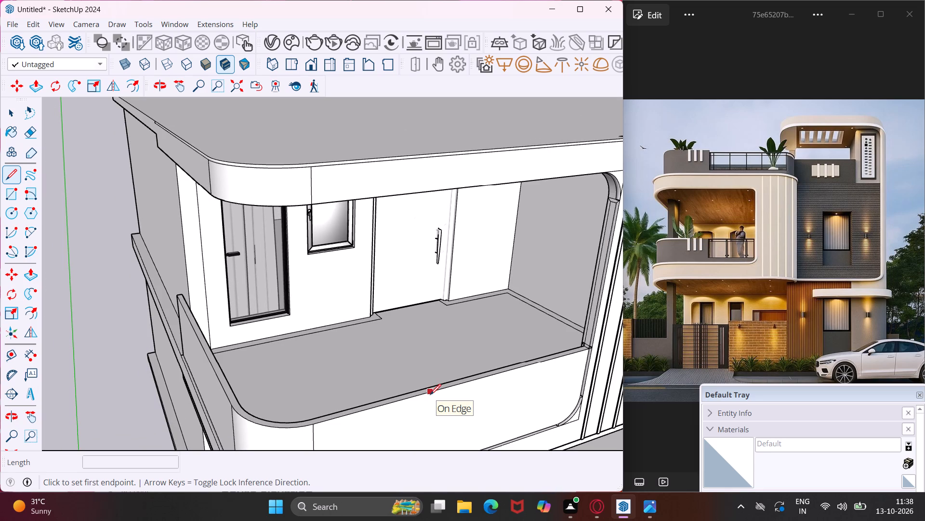
left_click(408, 399)
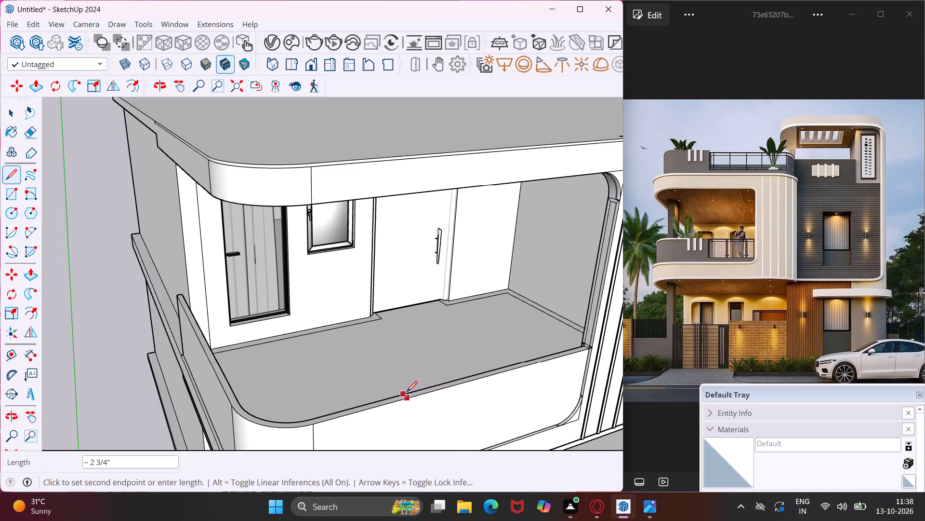
scroll(406, 392, "up", 10)
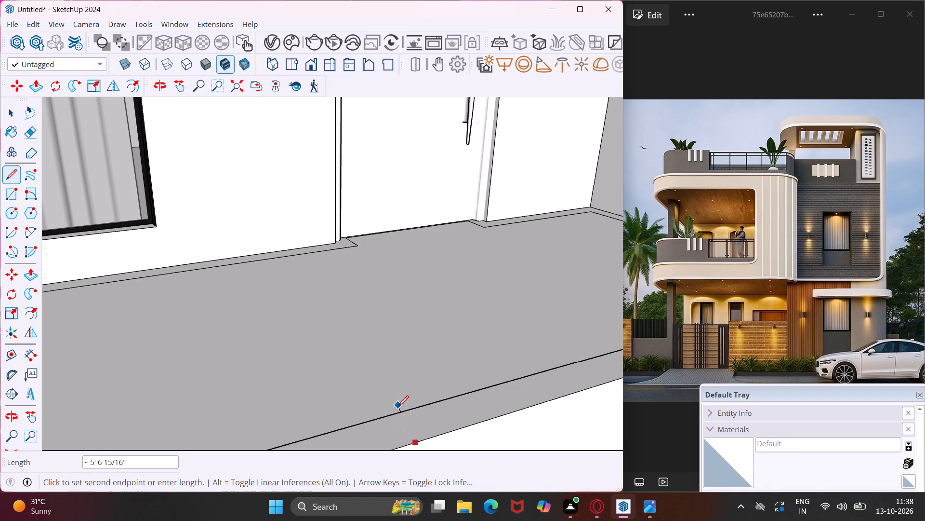
left_click(392, 413)
key("Escape")
key("space")
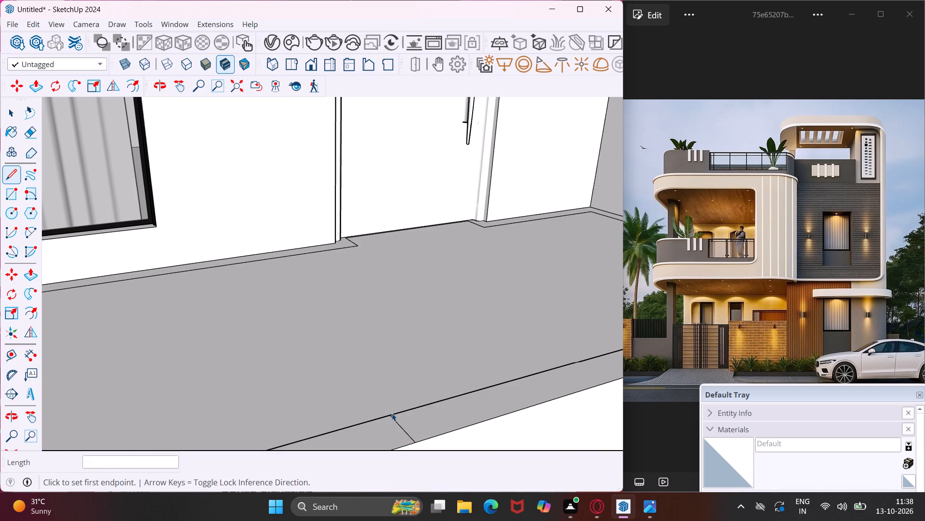
Draw a square of about 2 5/16" on the outer face of the upper balcony's side parapet, at its free end's top corner.
scroll(398, 412, "down", 6)
scroll(398, 412, "up", 1)
scroll(398, 412, "down", 6)
scroll(398, 412, "up", 1)
scroll(398, 412, "down", 11)
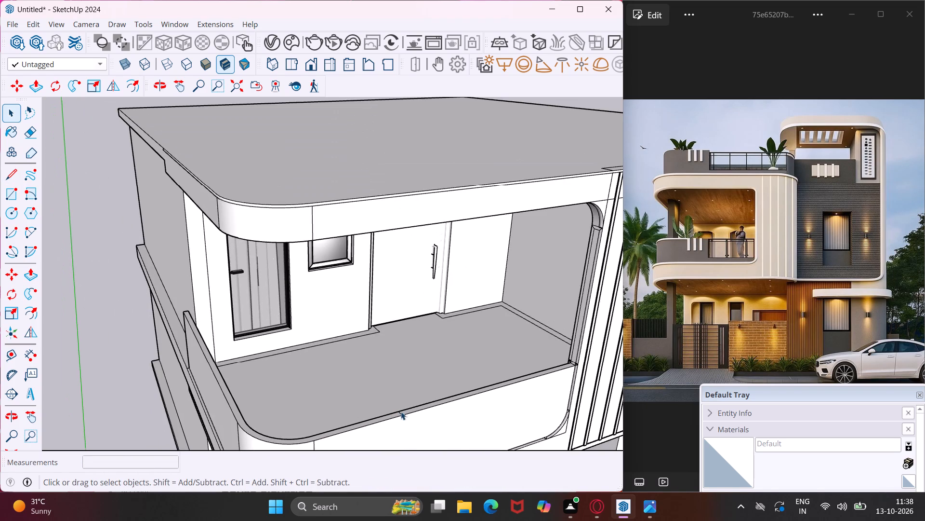
middle_click_drag(180, 319, 224, 329)
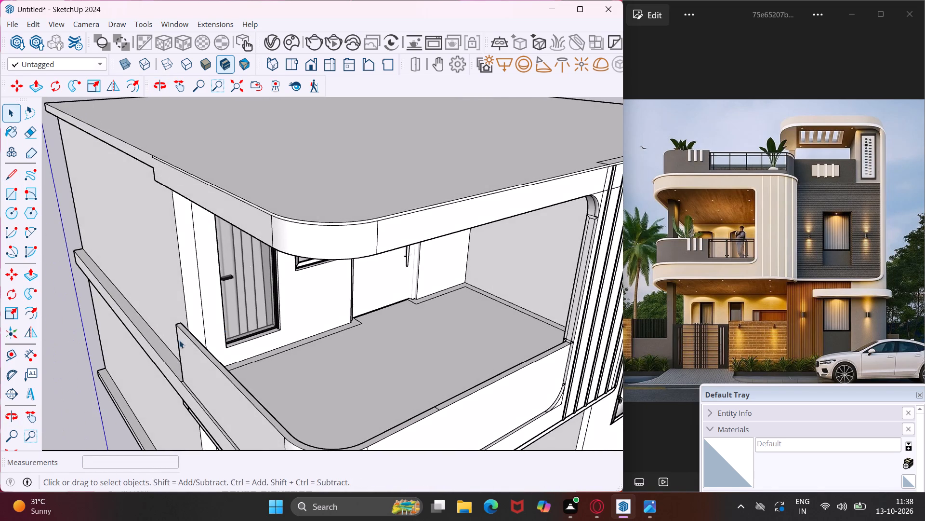
scroll(189, 321, "up", 5)
middle_click_drag(185, 324, 219, 326)
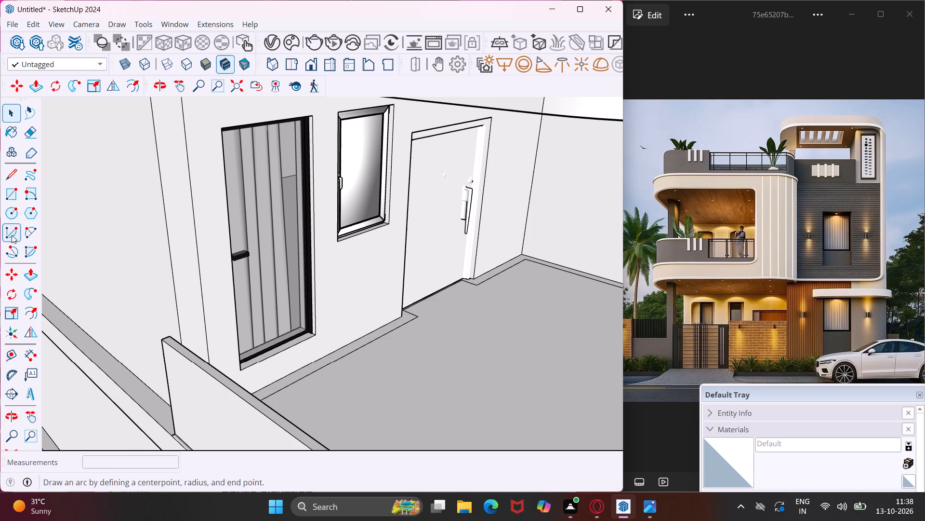
left_click(9, 189)
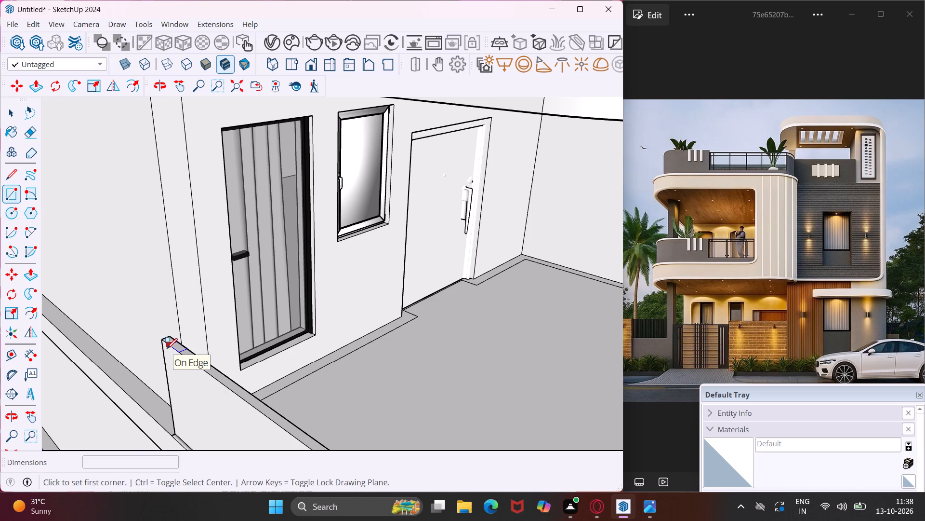
scroll(164, 349, "up", 15)
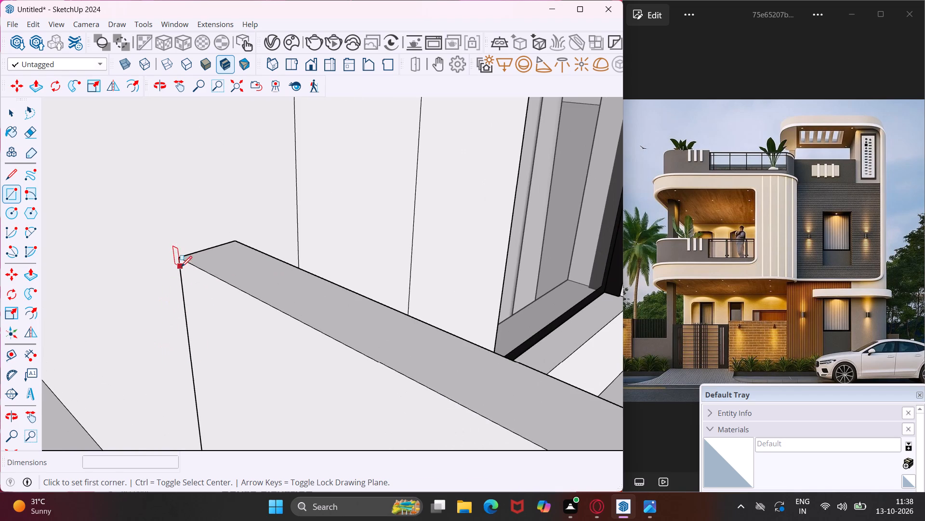
left_click(179, 259)
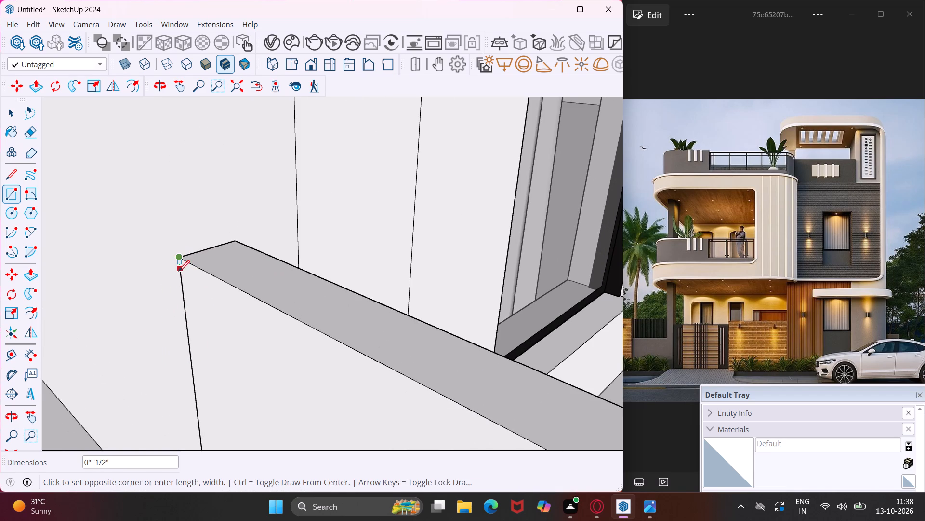
scroll(179, 281, "up", 5)
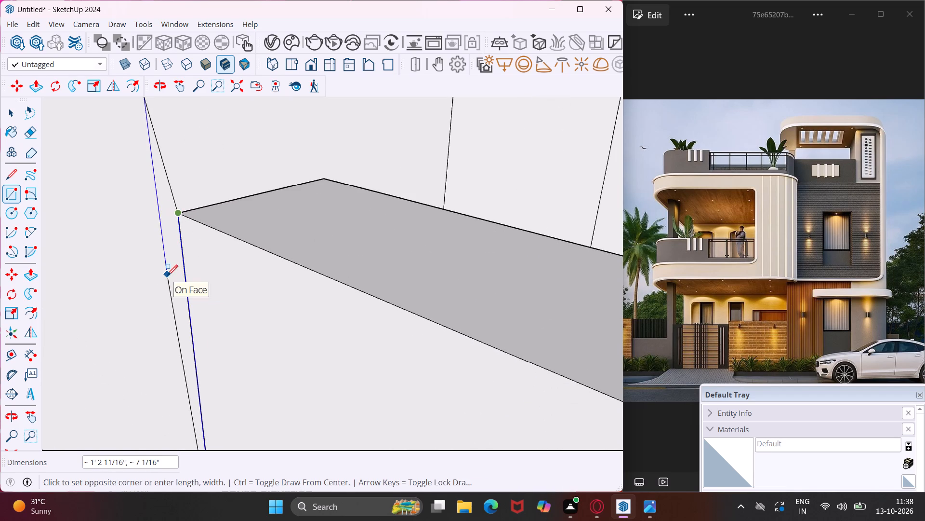
middle_click_drag(167, 275, 132, 275)
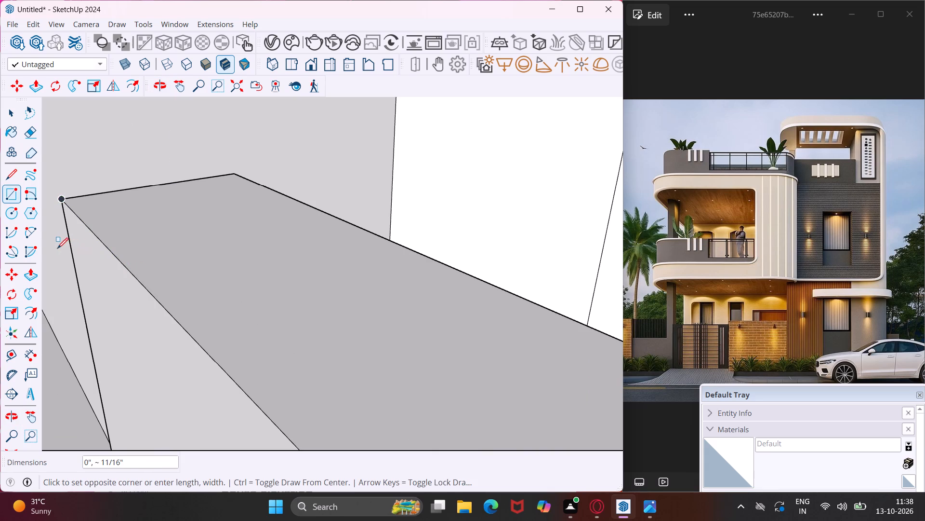
scroll(54, 260, "down", 3)
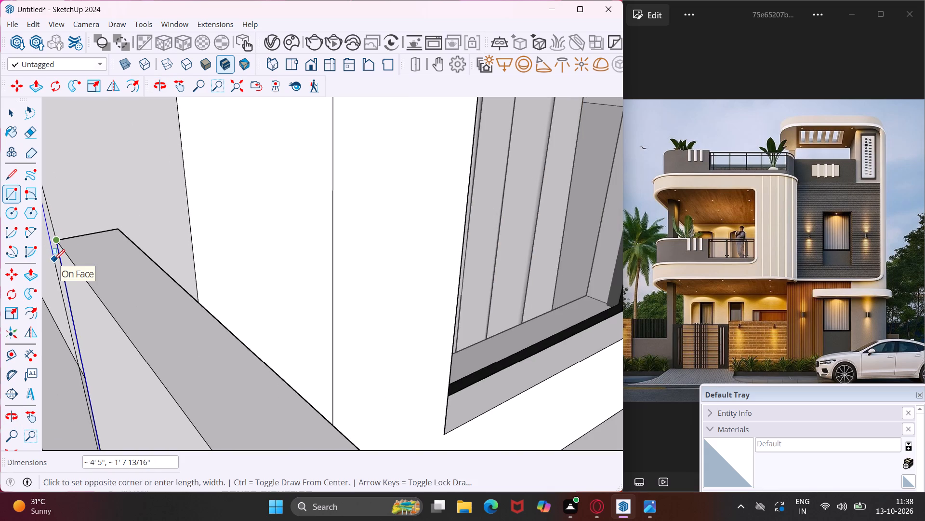
scroll(56, 260, "up", 3)
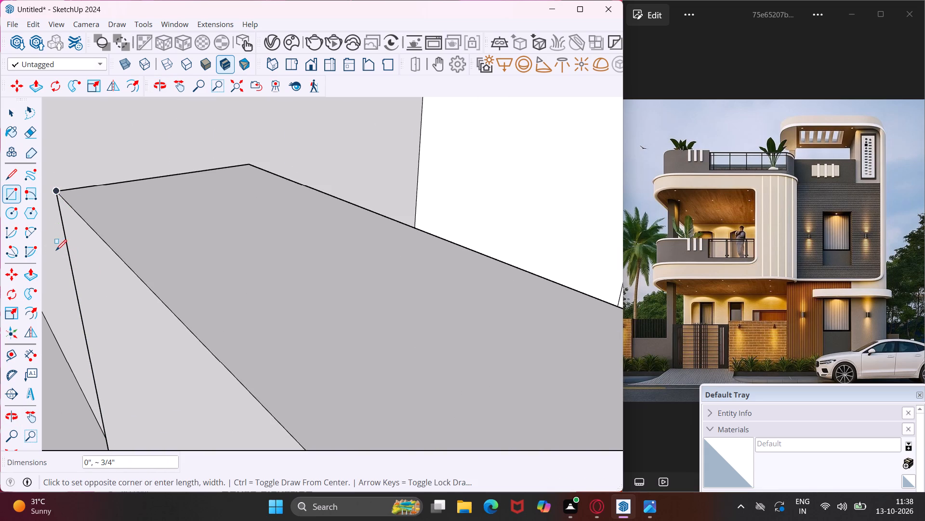
middle_click_drag(50, 249, 53, 249)
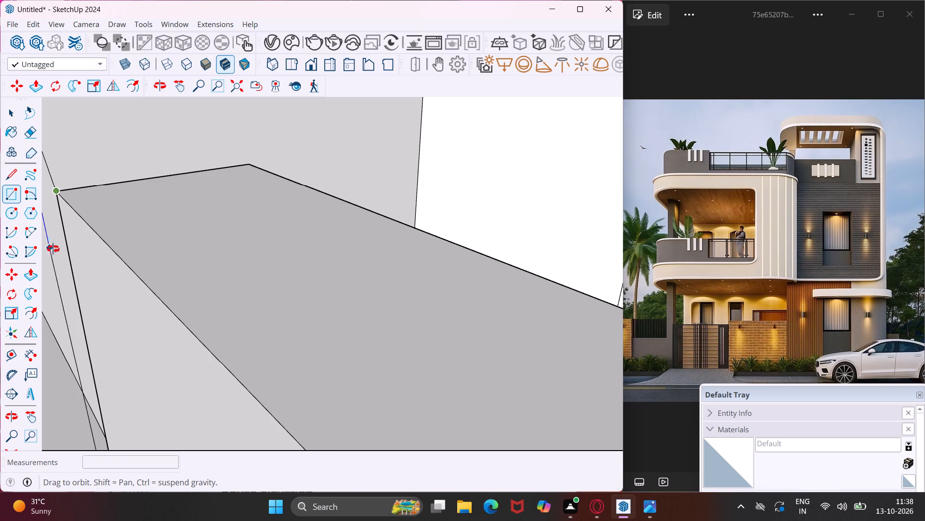
middle_click_drag(53, 249, 301, 228)
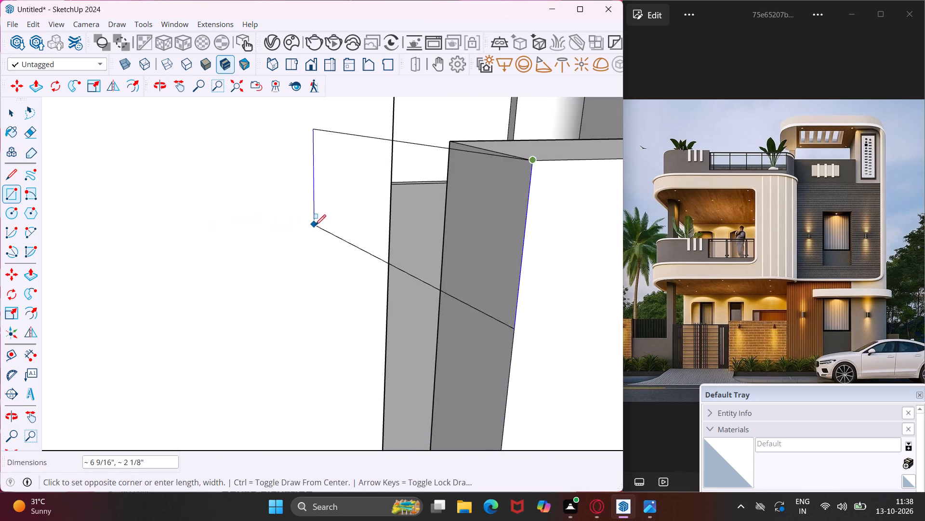
middle_click_drag(556, 199, 573, 209)
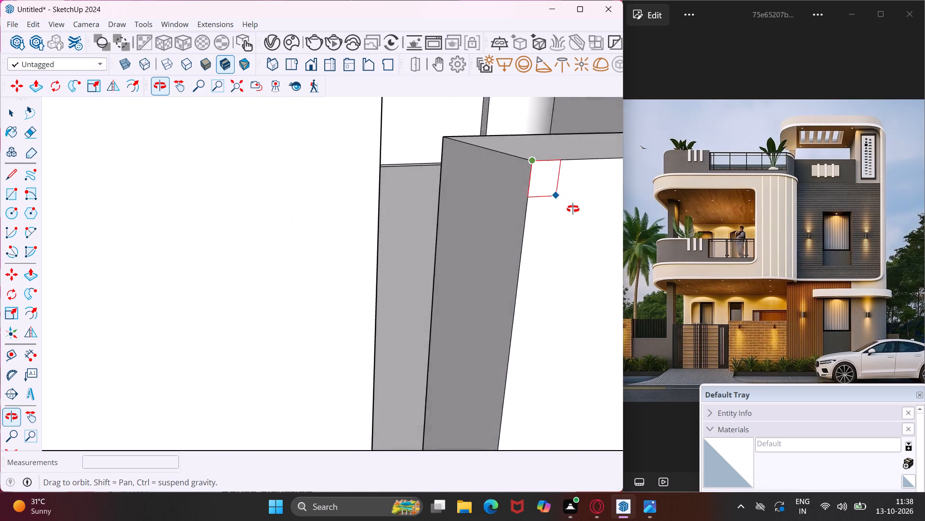
middle_click_drag(573, 209, 614, 236)
middle_click_drag(538, 216, 630, 246)
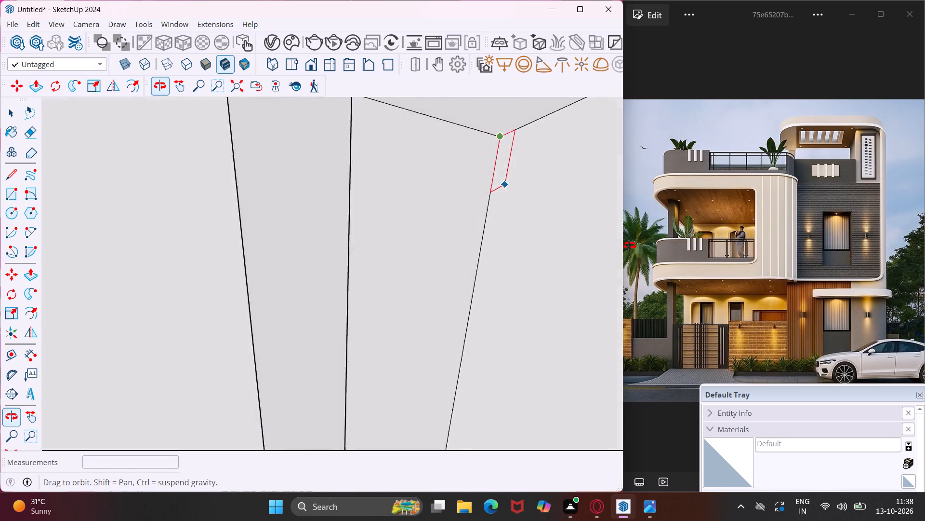
middle_click_drag(630, 246, 646, 250)
middle_click_drag(486, 168, 545, 179)
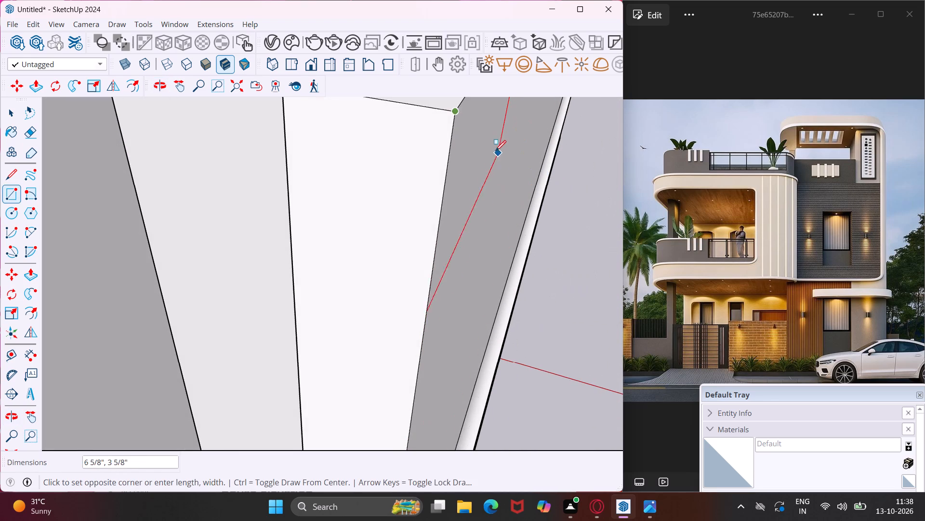
middle_click_drag(499, 149, 392, 169)
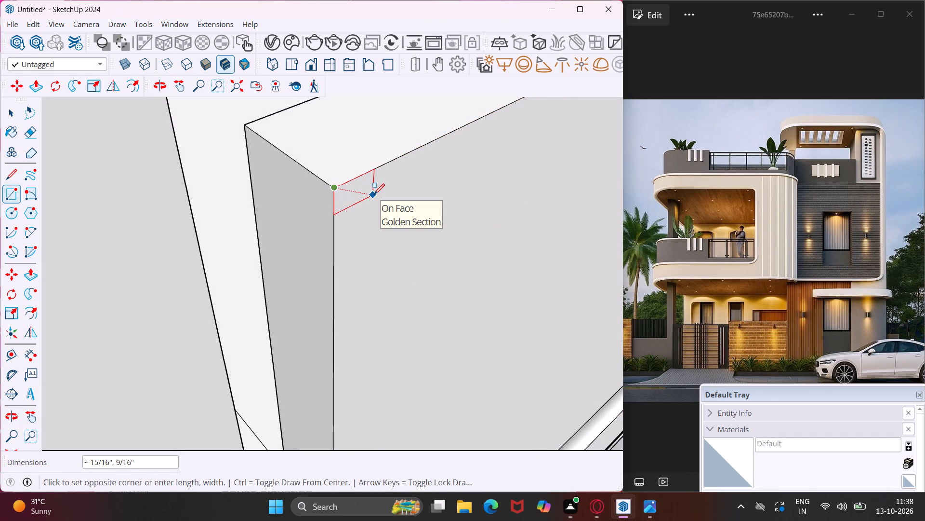
key("Right")
middle_click_drag(374, 194, 436, 201)
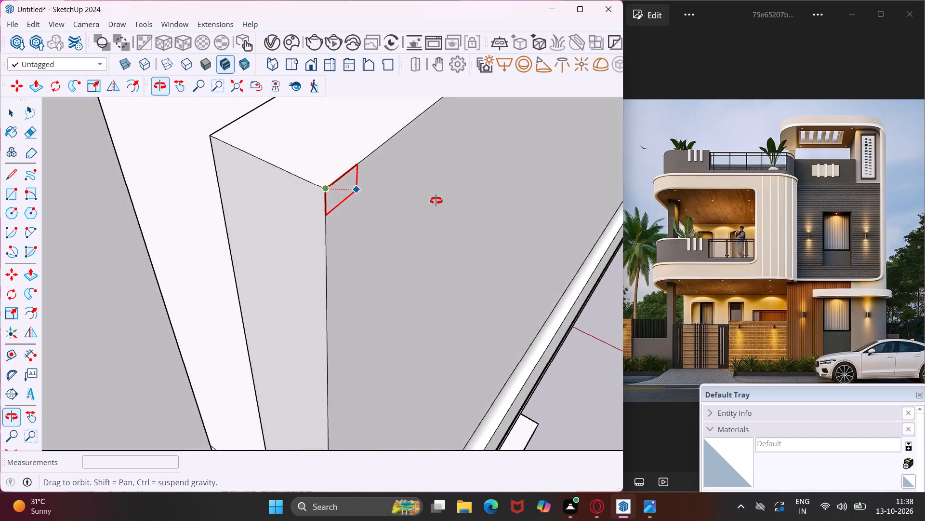
middle_click_drag(436, 201, 560, 202)
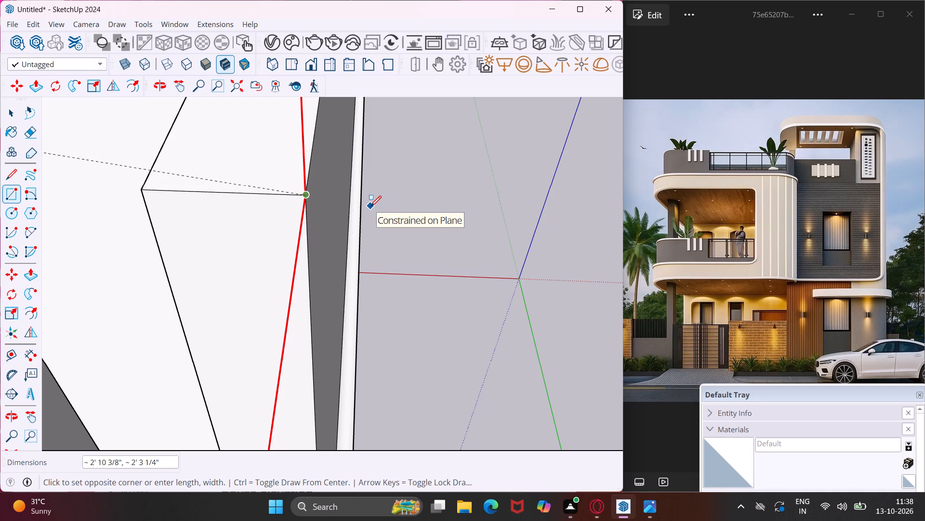
key("Right")
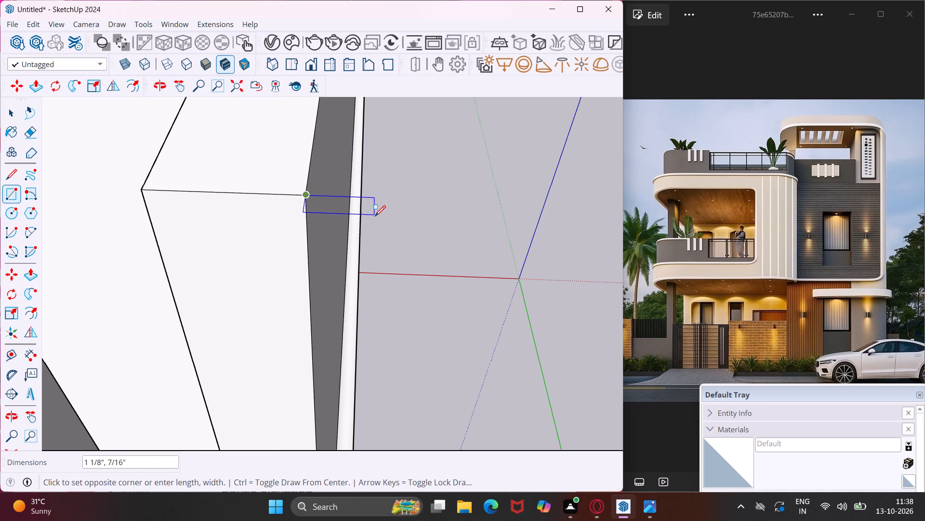
scroll(375, 216, "up", 2)
scroll(375, 216, "down", 2)
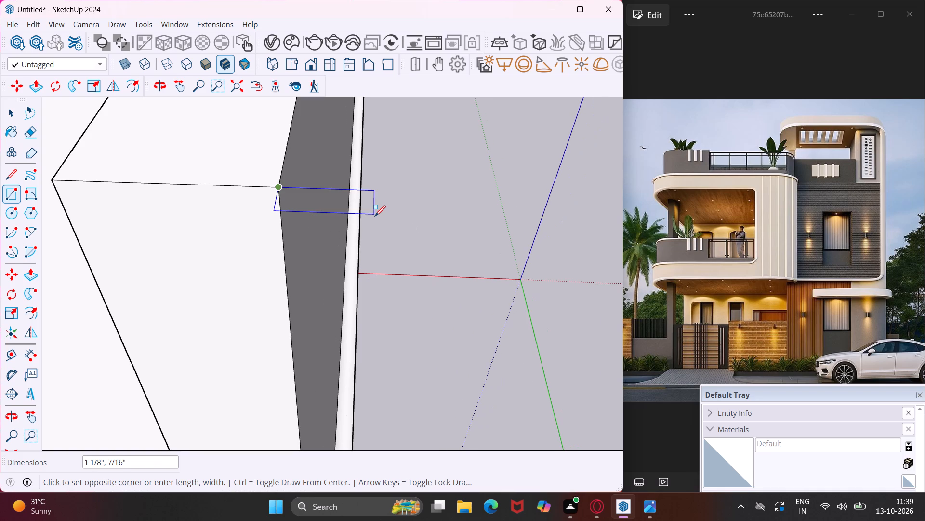
key("Down")
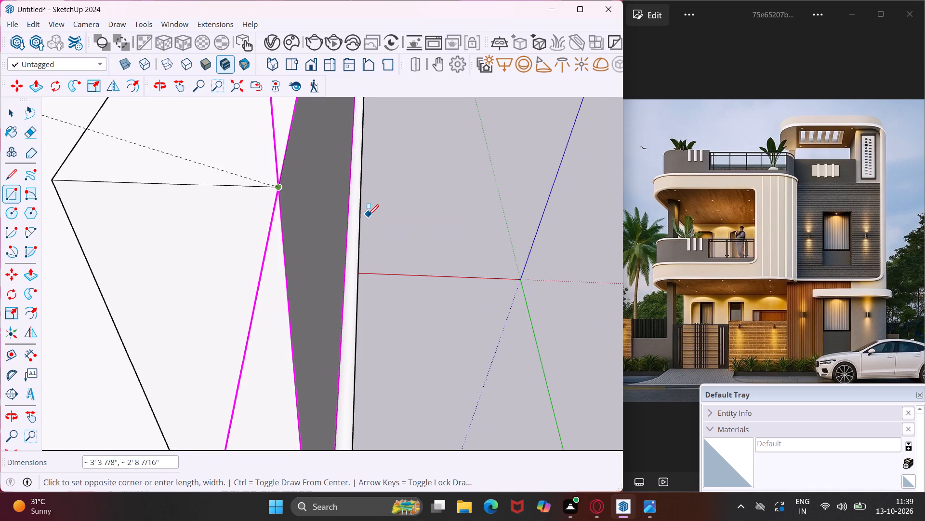
scroll(363, 215, "down", 4)
middle_click_drag(363, 215, 347, 186)
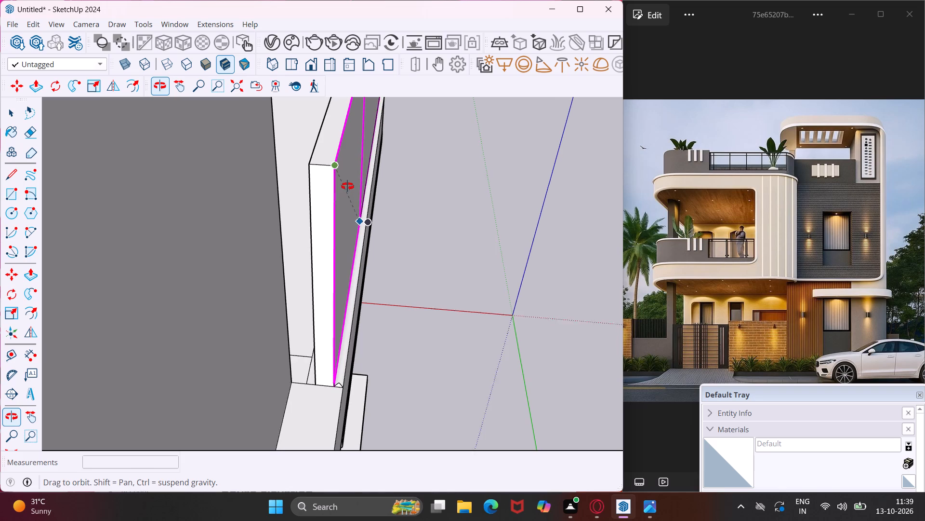
middle_click_drag(347, 186, 347, 185)
key("Up")
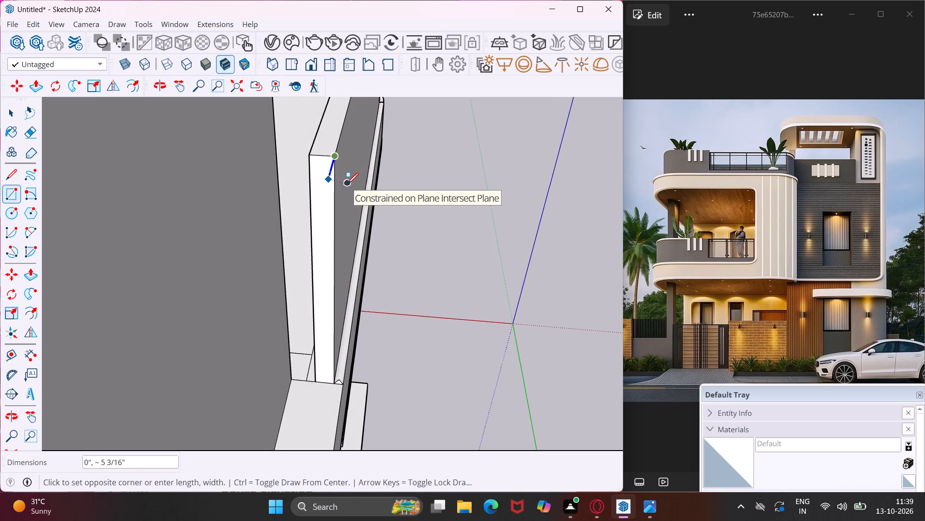
key("Left")
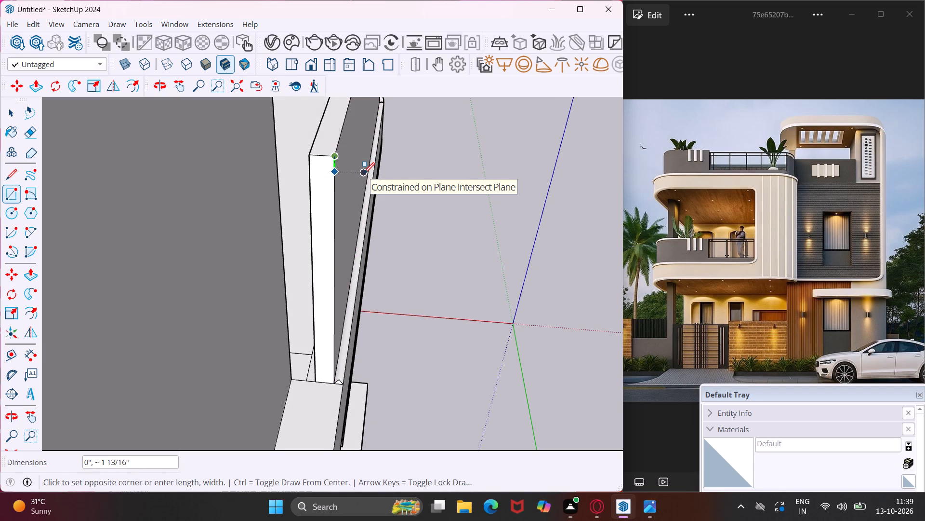
scroll(364, 173, "up", 4)
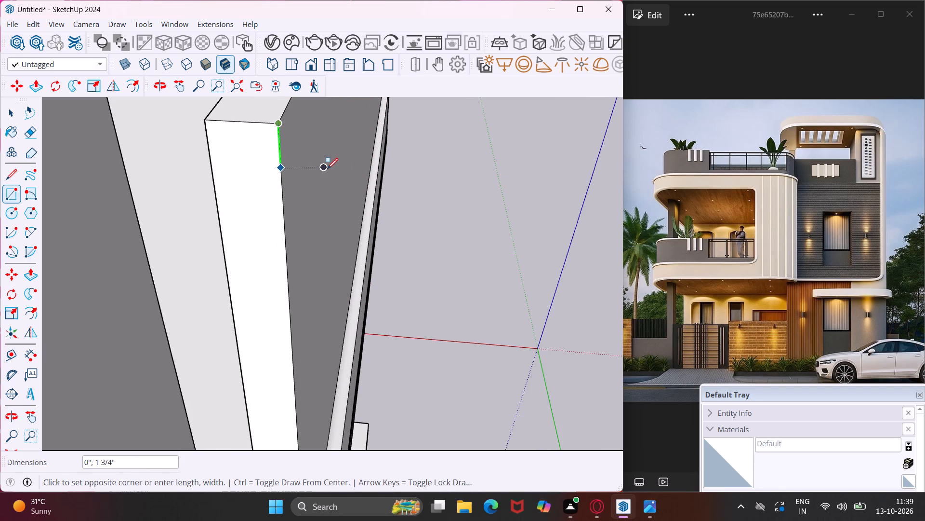
middle_click_drag(329, 170, 245, 217)
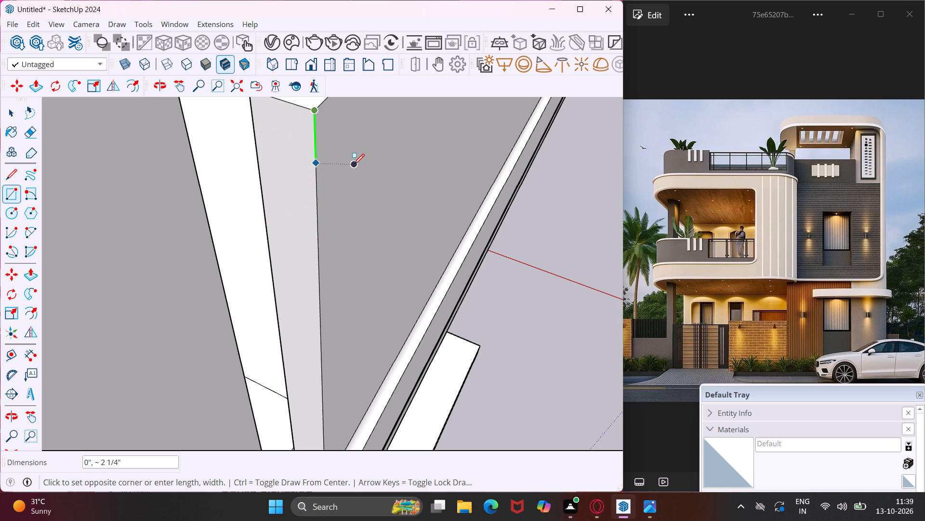
key("Right")
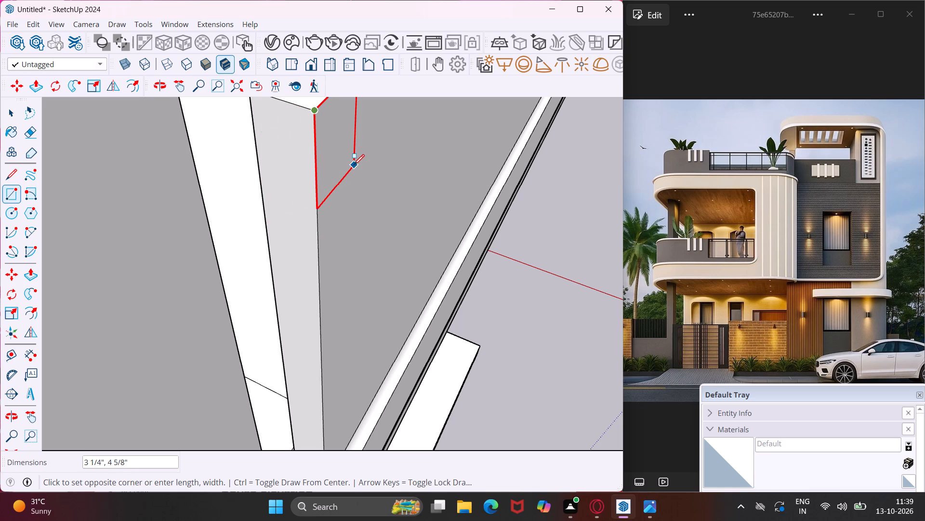
middle_click_drag(339, 174, 214, 224)
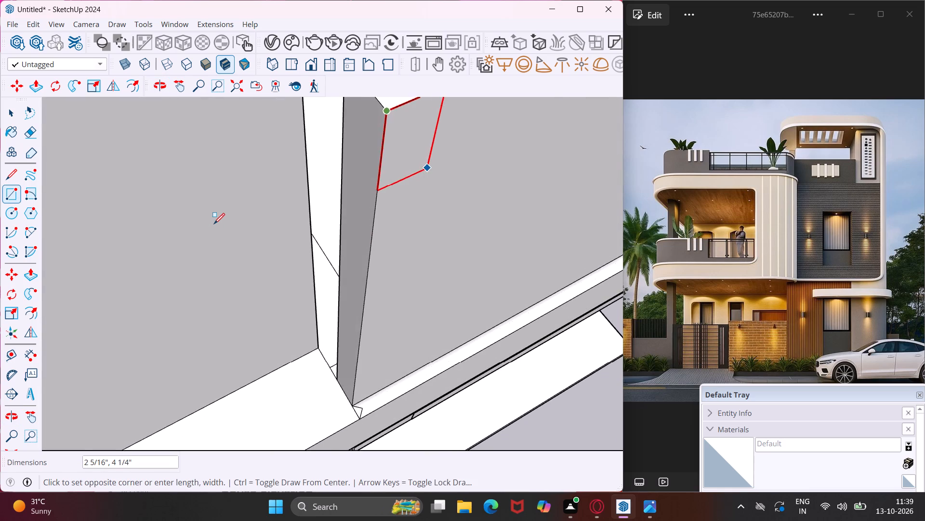
scroll(214, 224, "down", 12)
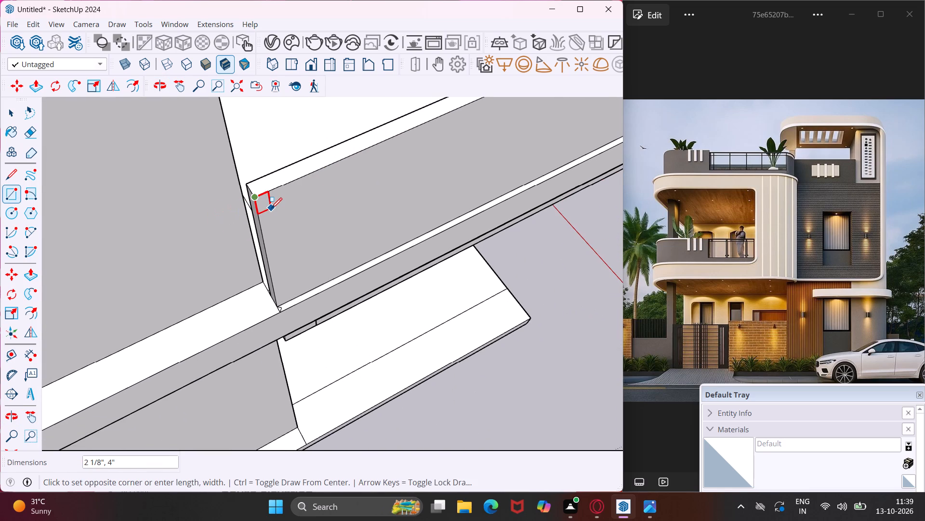
scroll(271, 208, "up", 11)
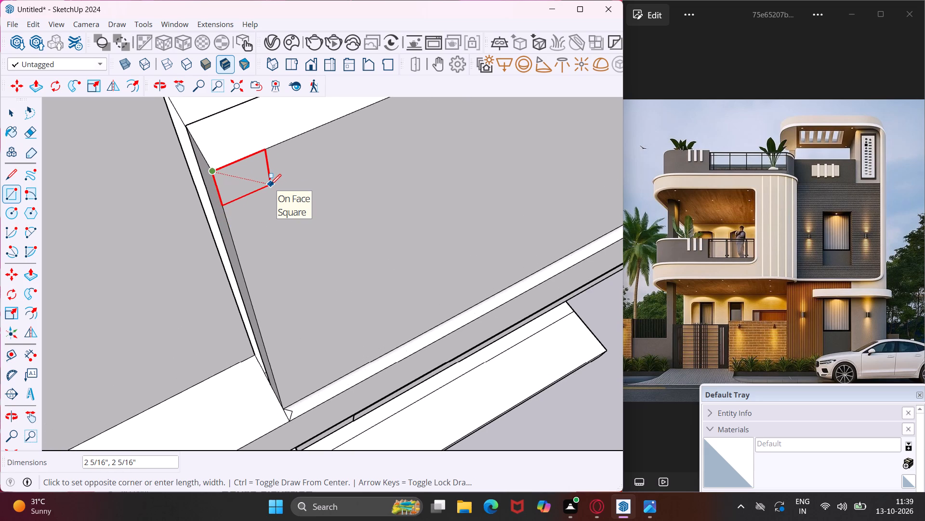
left_click(270, 185)
key("Escape")
key("space")
Push/Pull the small square at the side parapet's top corner outward by 1".
left_click(260, 176)
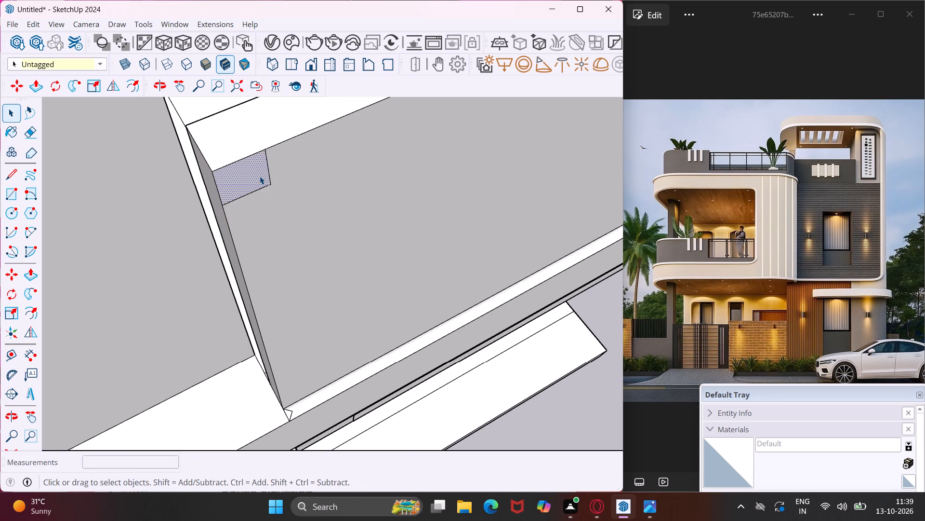
key("p")
left_click(260, 176)
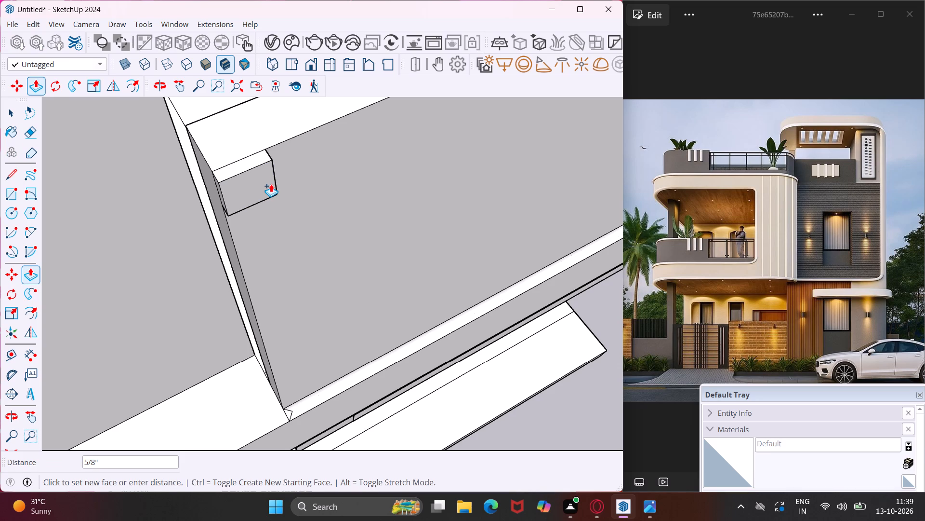
type("1\"")
key("Return")
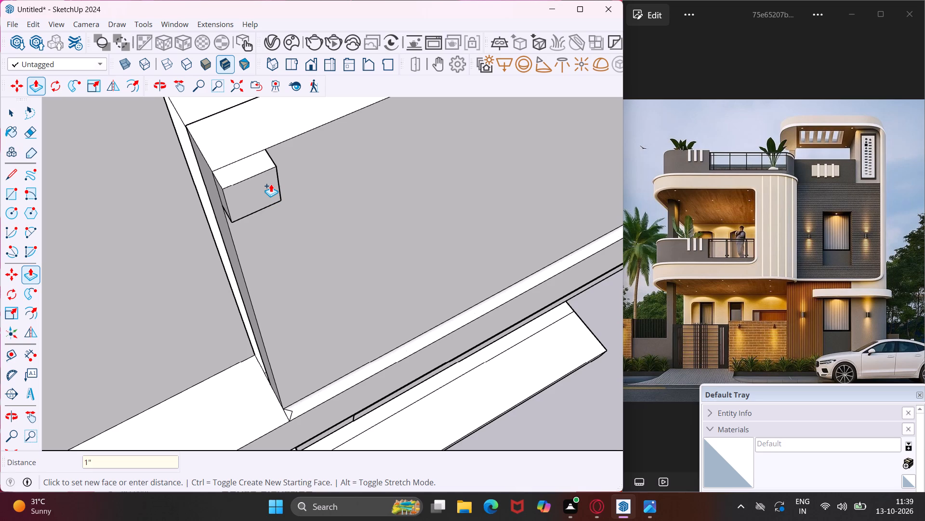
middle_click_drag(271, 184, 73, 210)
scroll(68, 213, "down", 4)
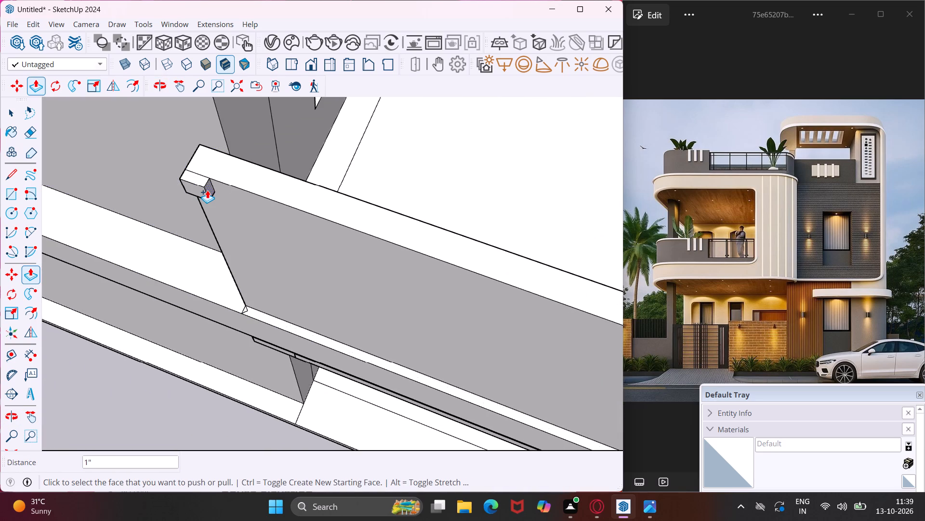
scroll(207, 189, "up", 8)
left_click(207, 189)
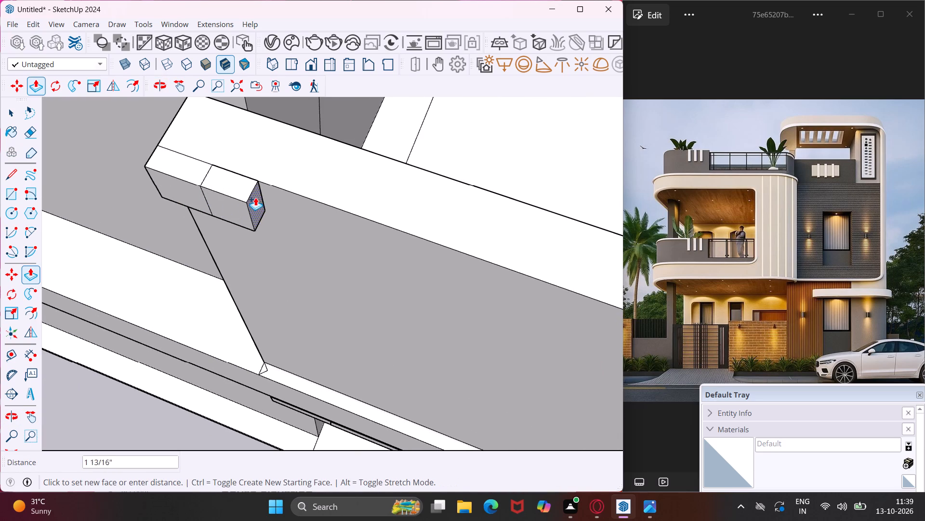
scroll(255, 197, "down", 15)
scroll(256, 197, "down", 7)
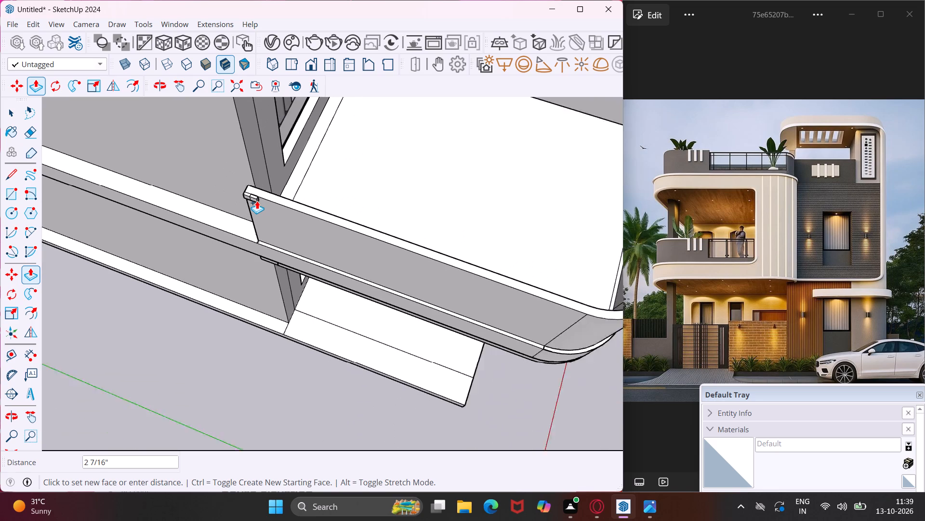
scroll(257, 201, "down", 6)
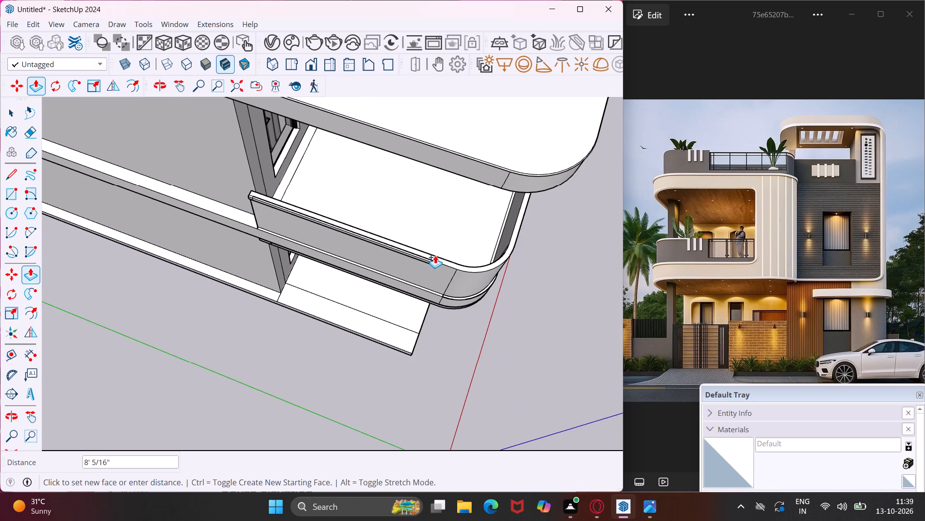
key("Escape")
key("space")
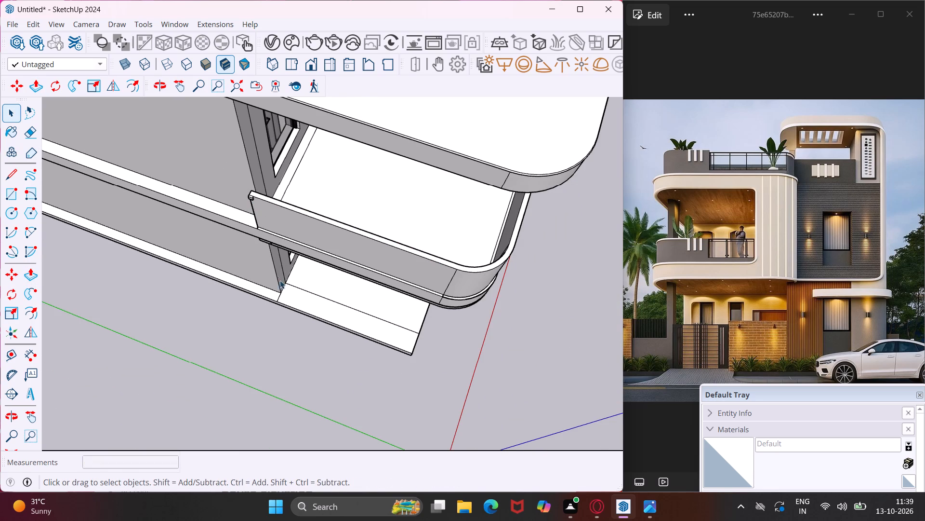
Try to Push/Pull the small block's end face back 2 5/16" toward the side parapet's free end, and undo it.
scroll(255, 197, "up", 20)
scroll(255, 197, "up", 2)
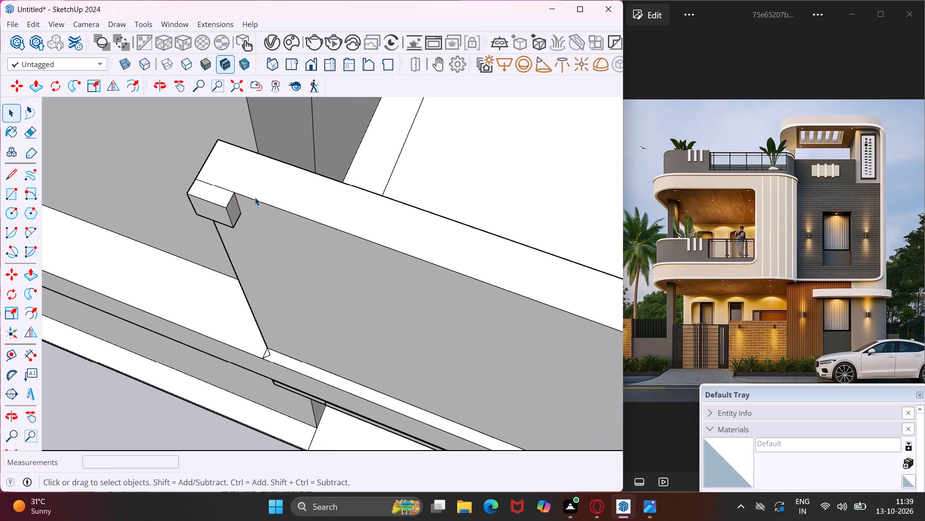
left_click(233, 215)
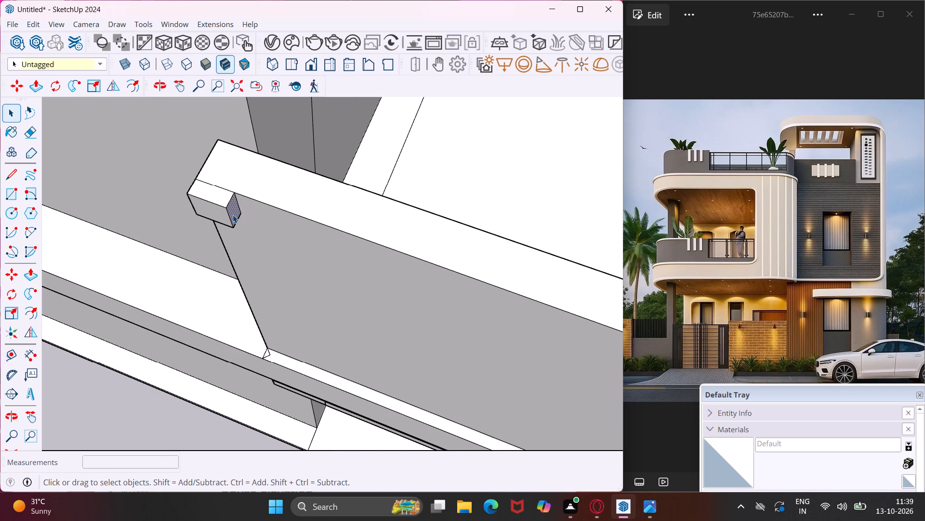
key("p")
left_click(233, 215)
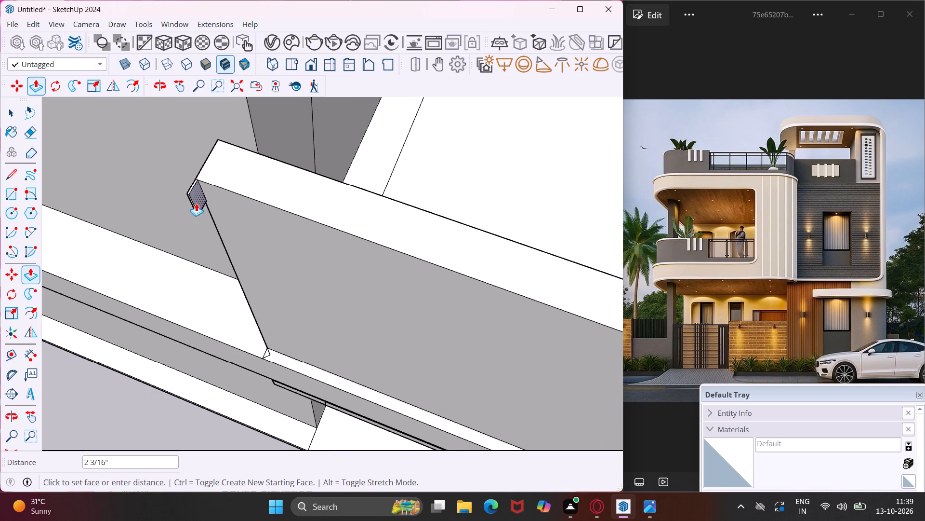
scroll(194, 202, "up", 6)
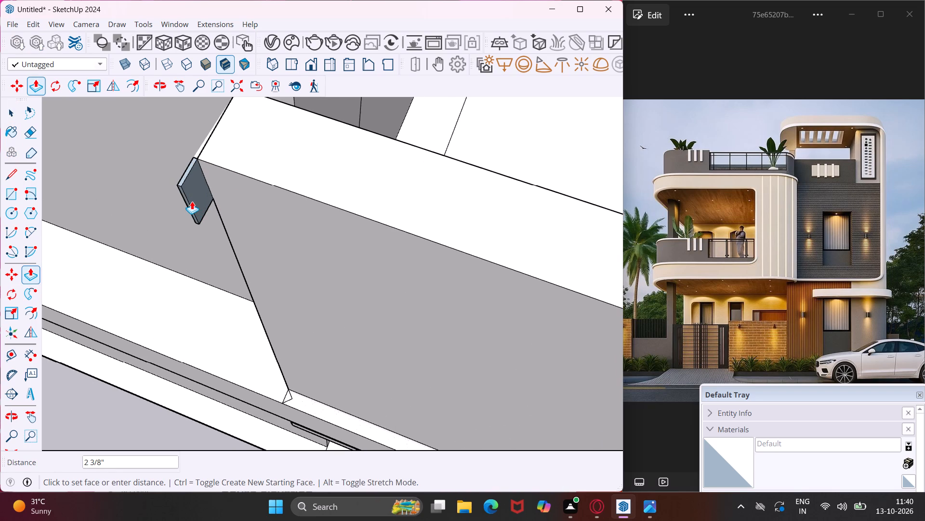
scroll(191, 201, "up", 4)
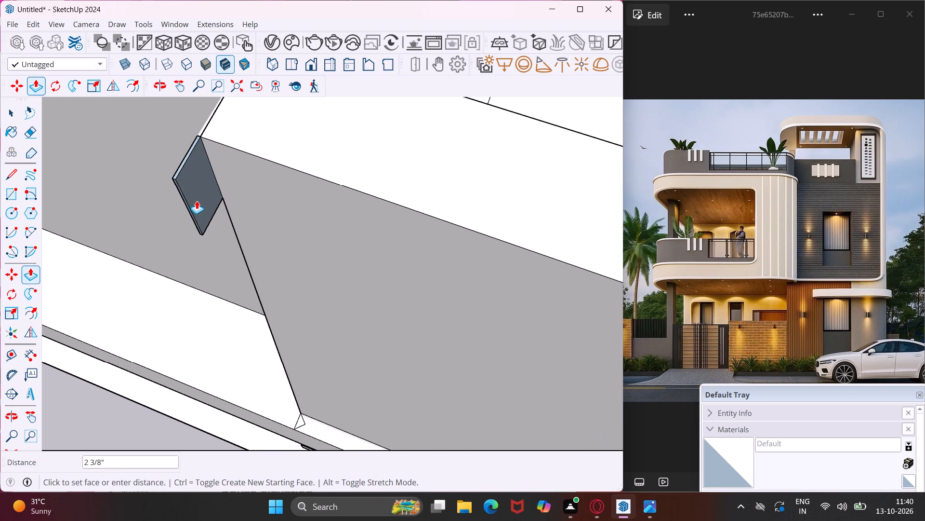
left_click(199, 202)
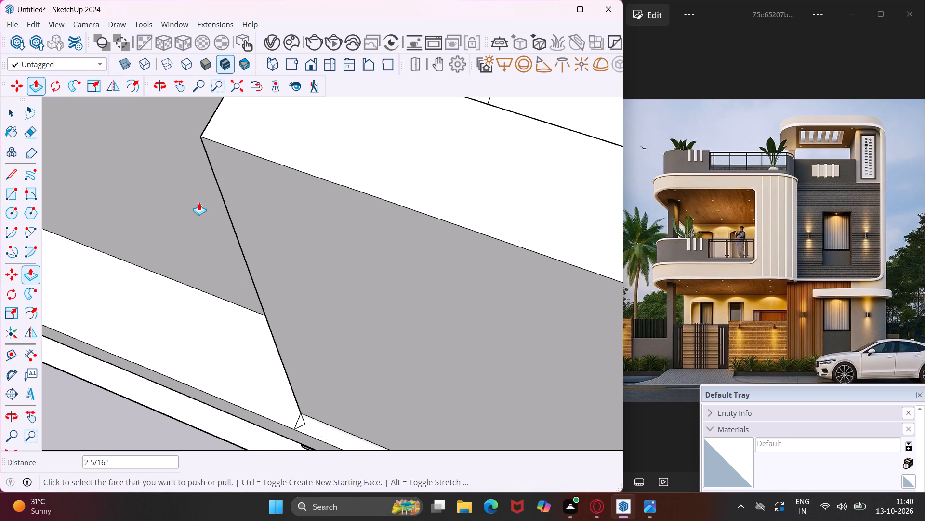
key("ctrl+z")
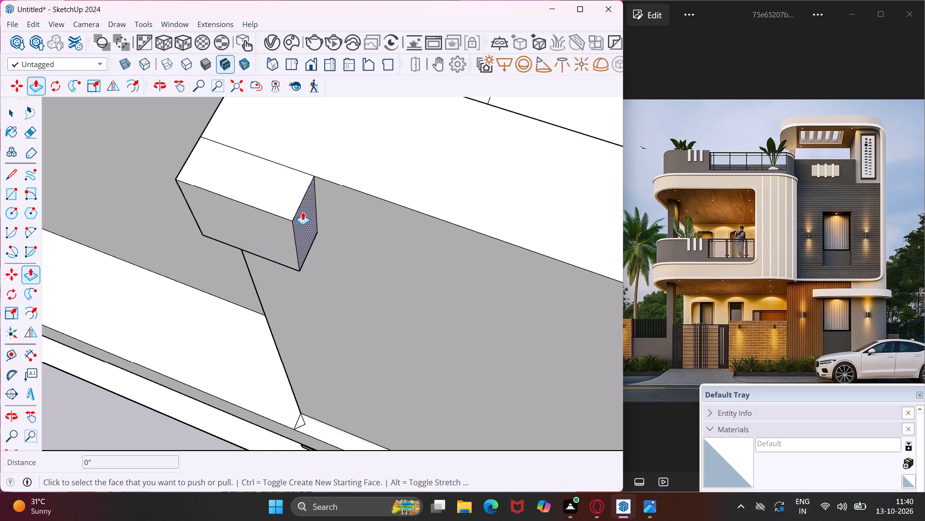
Push/Pull the small block's end face back about 2" toward the side parapet's free end, leaving a thin profile piece.
left_click(304, 216)
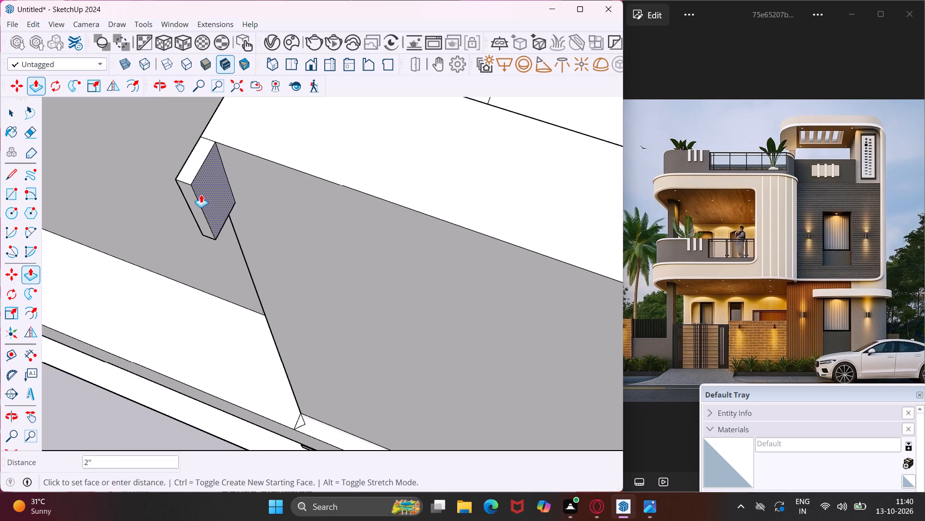
left_click(199, 193)
key("Escape")
key("space")
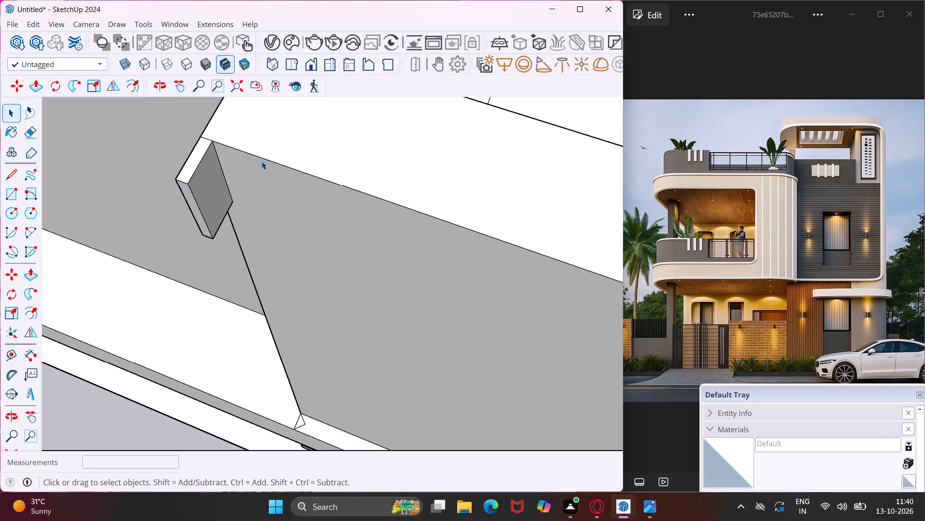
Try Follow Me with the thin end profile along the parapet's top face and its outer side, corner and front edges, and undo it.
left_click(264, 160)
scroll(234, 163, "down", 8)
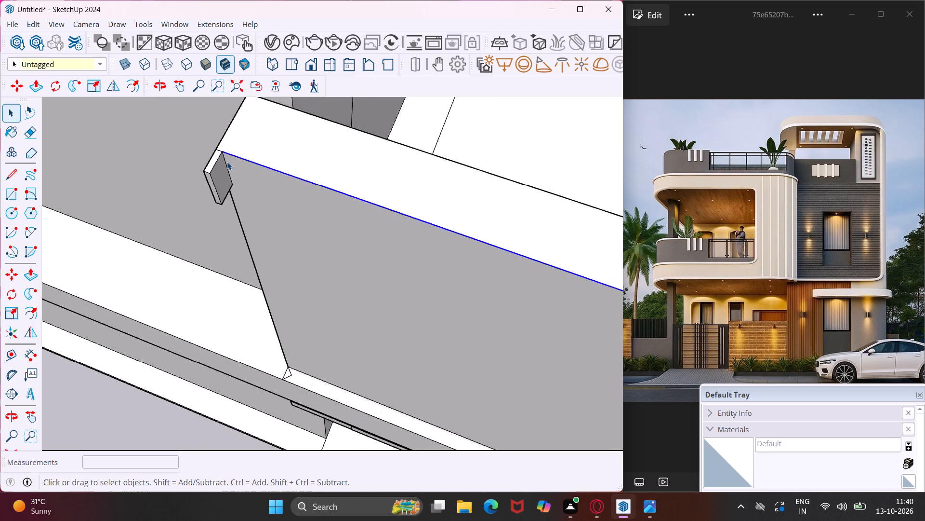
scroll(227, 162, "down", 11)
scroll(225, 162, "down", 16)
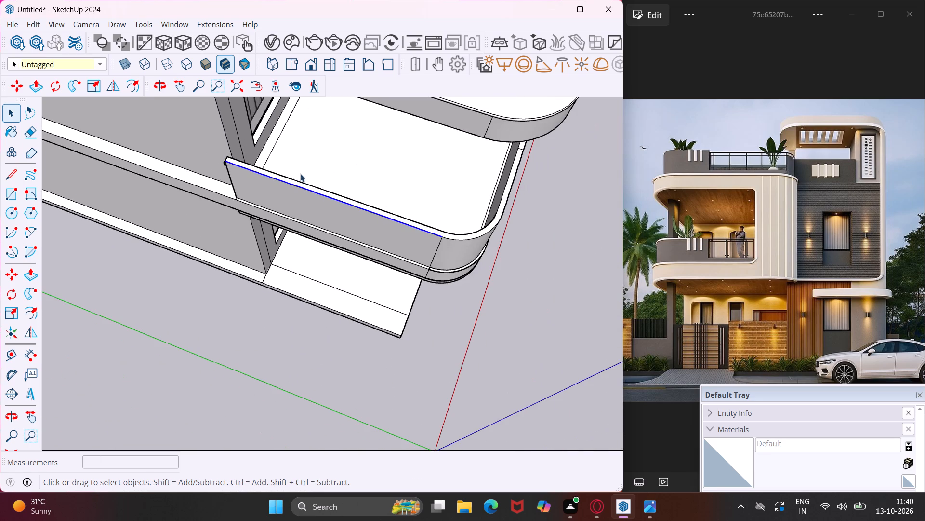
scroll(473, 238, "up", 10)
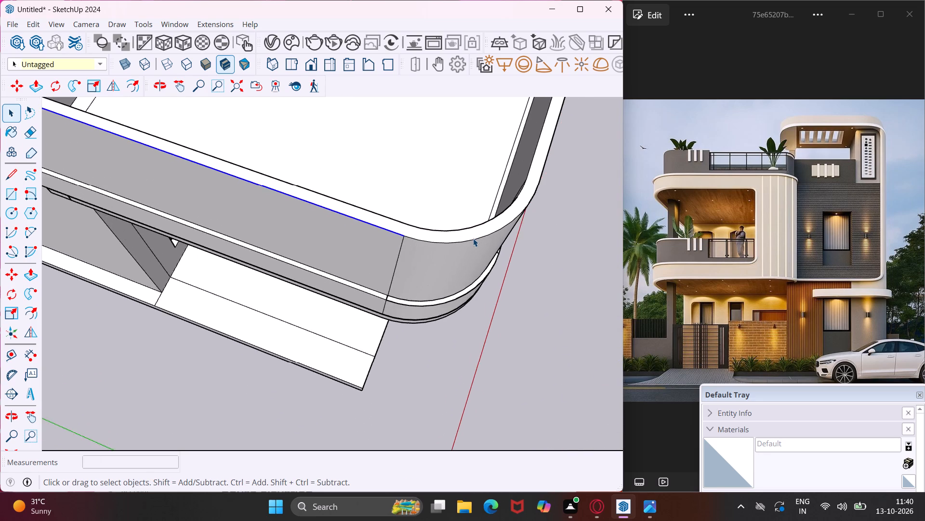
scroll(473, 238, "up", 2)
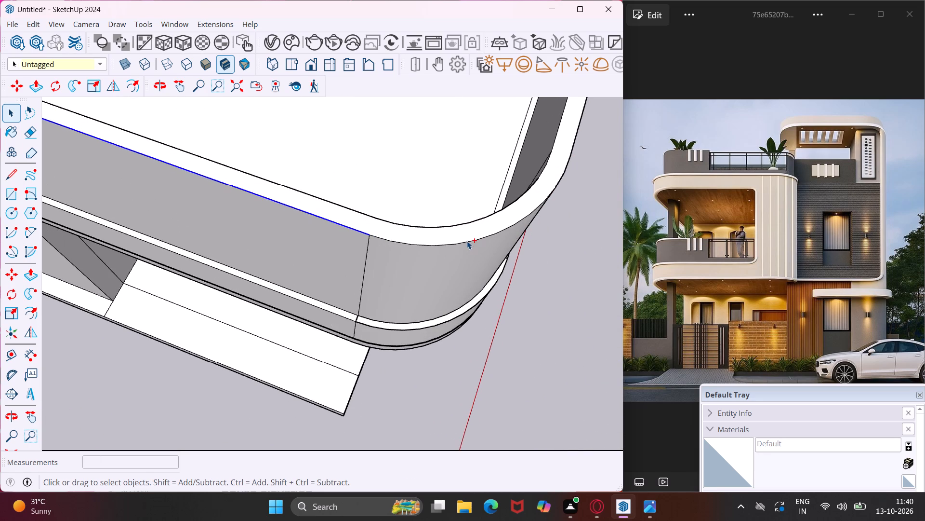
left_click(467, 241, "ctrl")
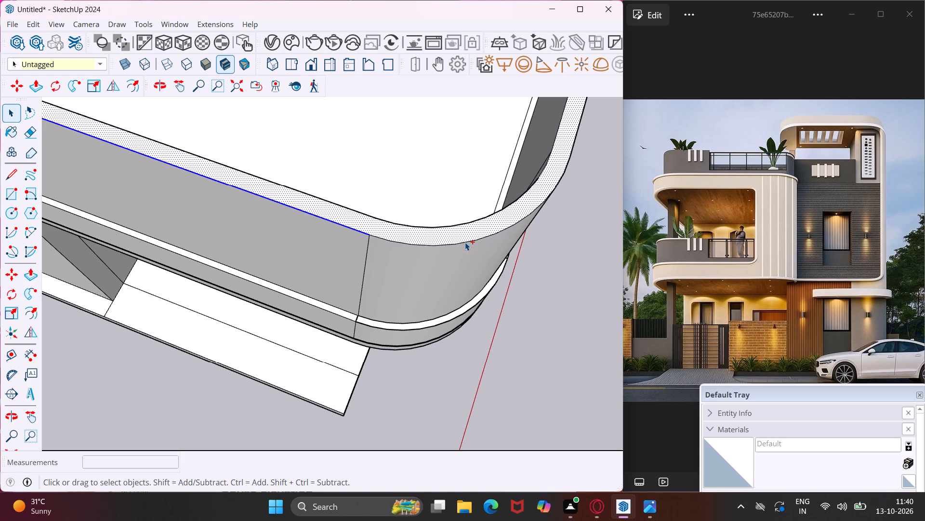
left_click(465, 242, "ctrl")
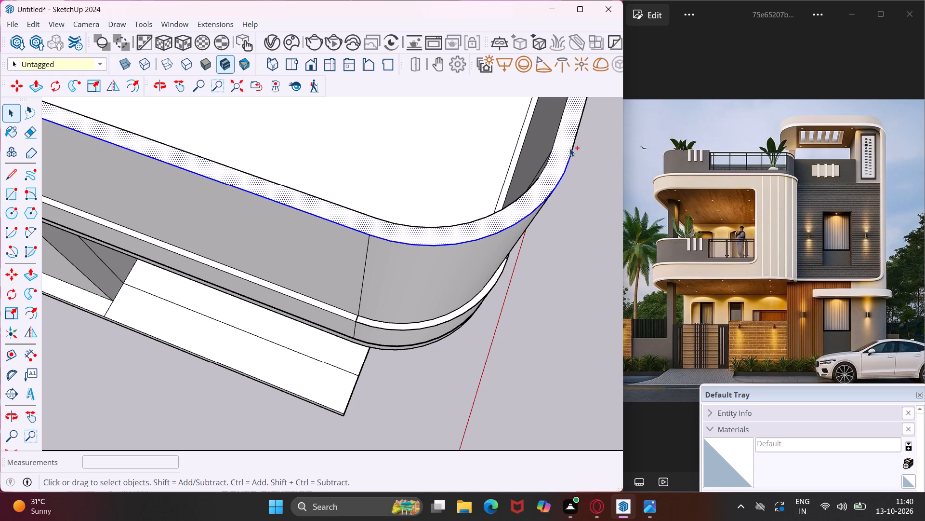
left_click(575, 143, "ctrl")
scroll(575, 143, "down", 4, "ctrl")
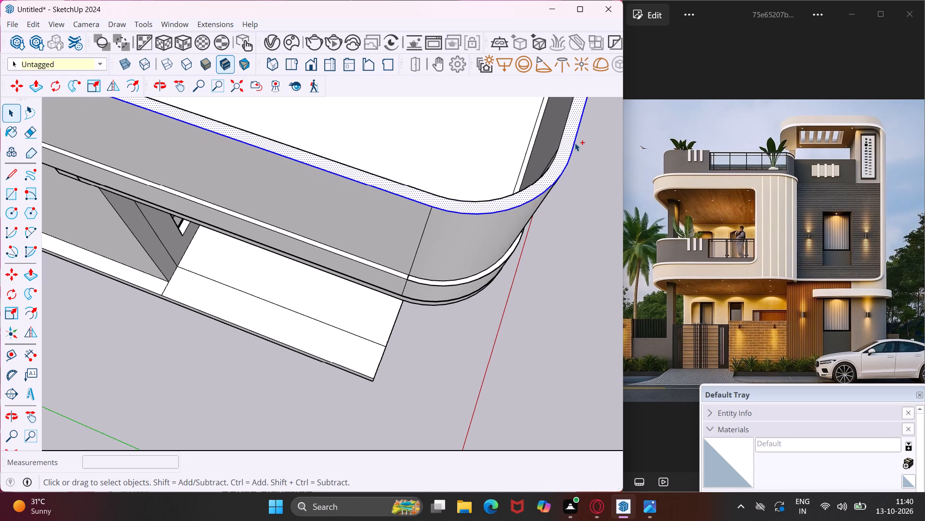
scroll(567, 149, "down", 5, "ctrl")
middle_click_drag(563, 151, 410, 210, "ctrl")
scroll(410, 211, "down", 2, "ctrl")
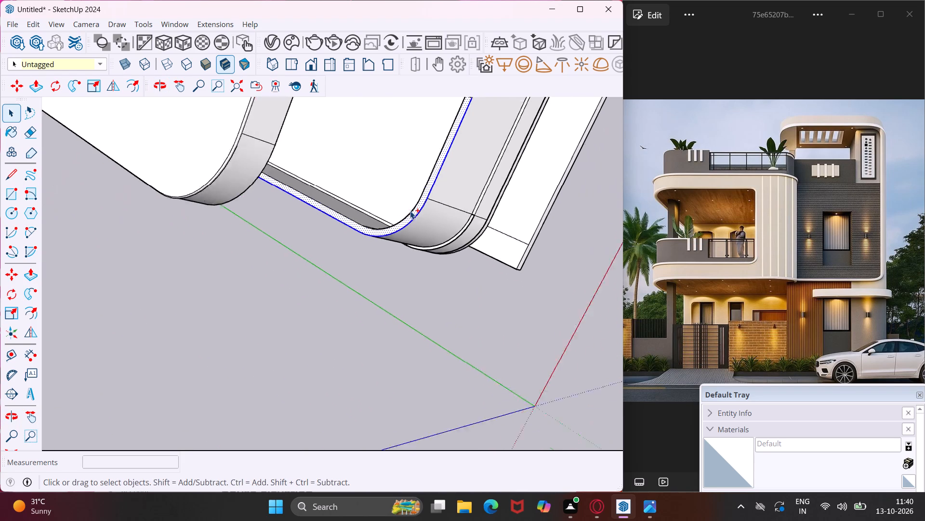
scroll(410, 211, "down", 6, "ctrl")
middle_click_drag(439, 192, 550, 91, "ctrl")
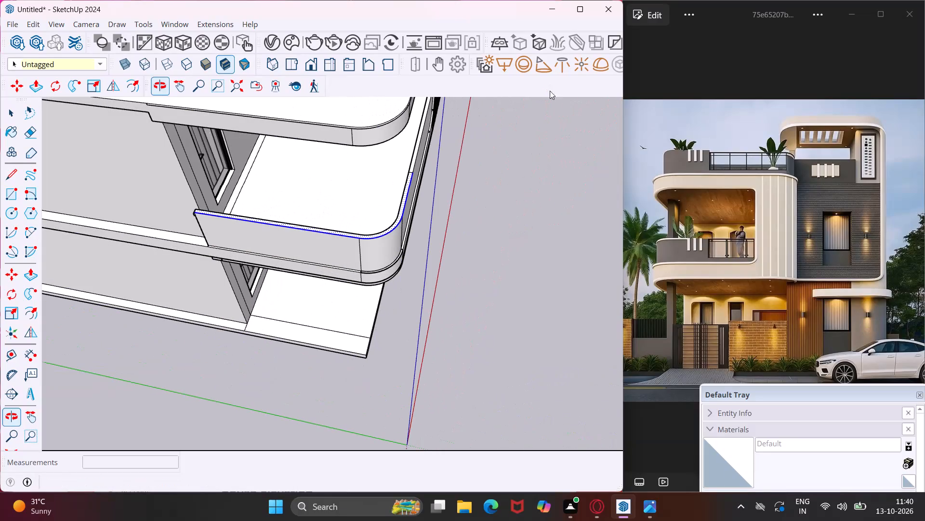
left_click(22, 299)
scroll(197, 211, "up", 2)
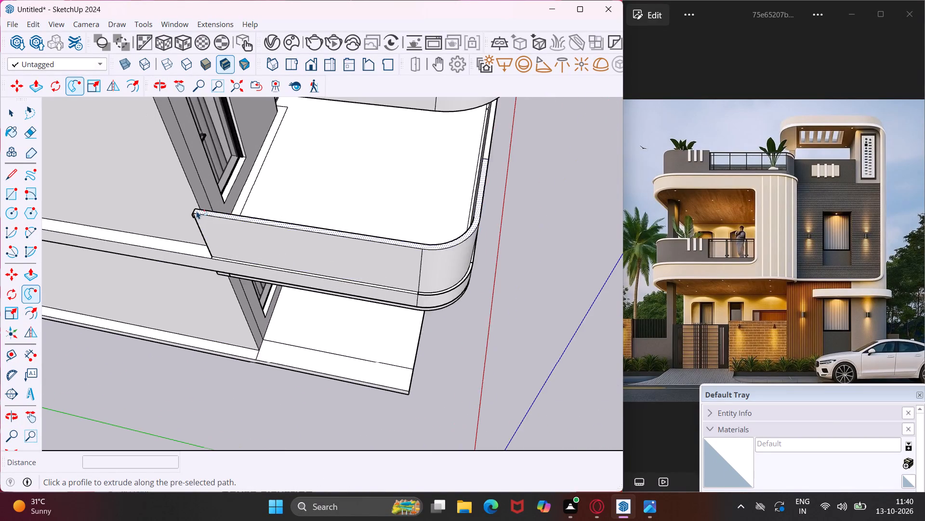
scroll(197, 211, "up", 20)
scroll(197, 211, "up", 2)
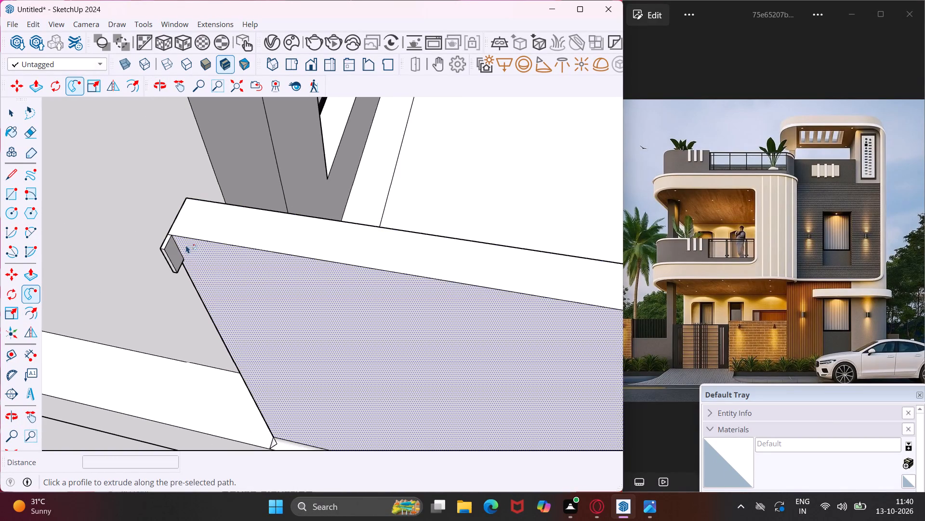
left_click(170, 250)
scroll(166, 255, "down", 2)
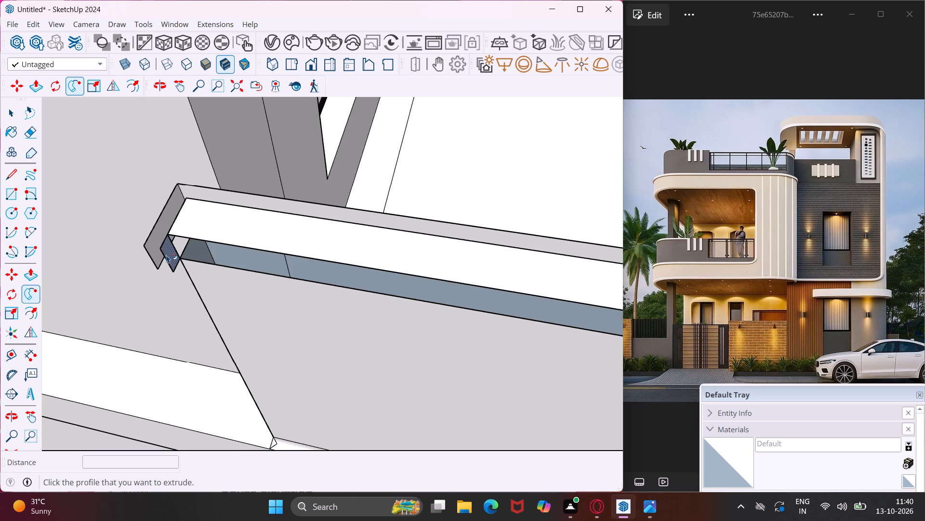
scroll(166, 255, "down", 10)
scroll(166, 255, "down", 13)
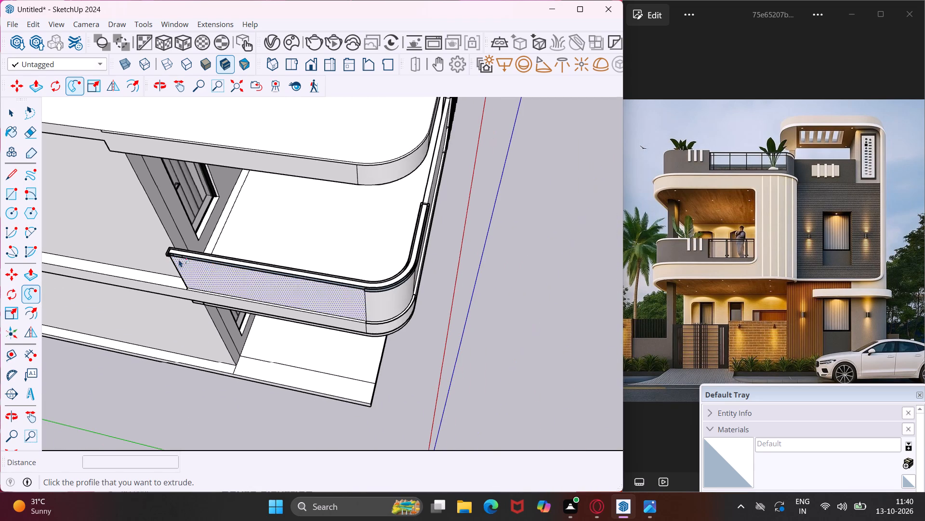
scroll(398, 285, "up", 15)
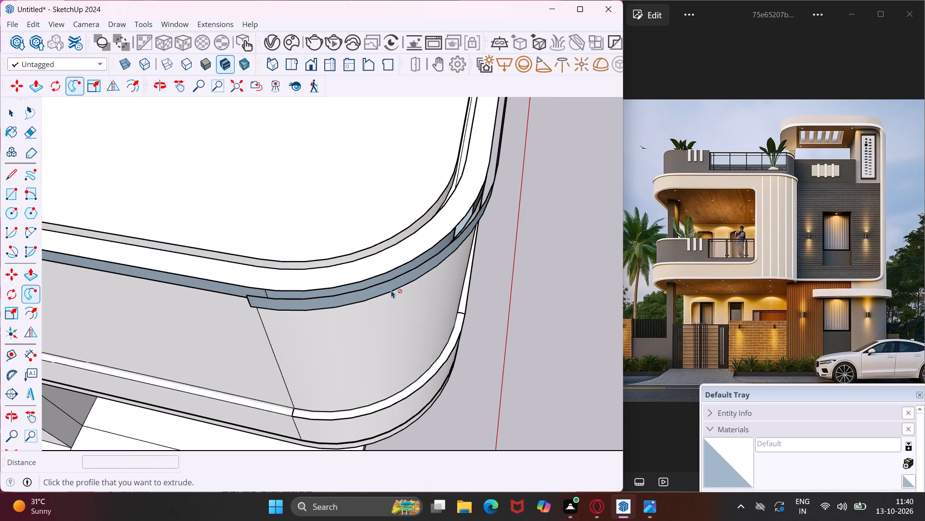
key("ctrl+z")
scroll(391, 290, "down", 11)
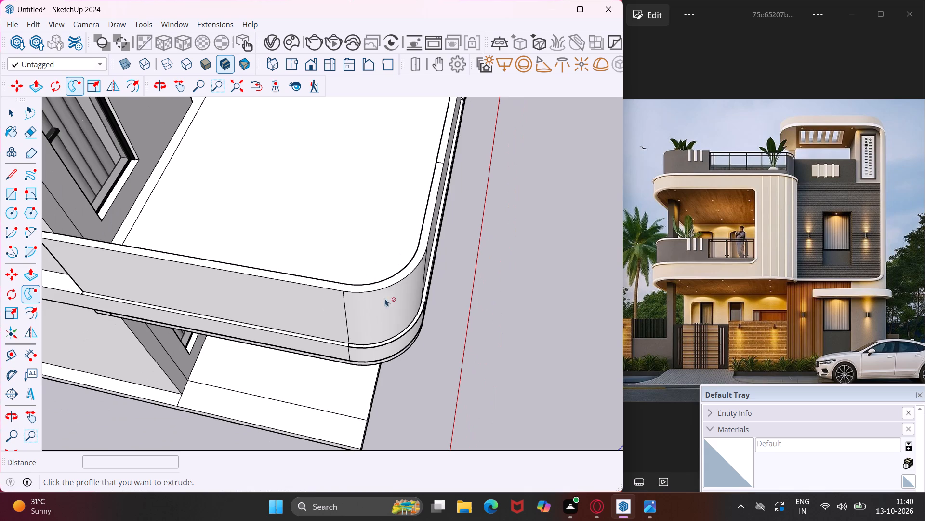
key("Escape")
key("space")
Follow Me the thin end profile along the parapet's outer top edges: side, rounded corner and front.
scroll(239, 275, "up", 8)
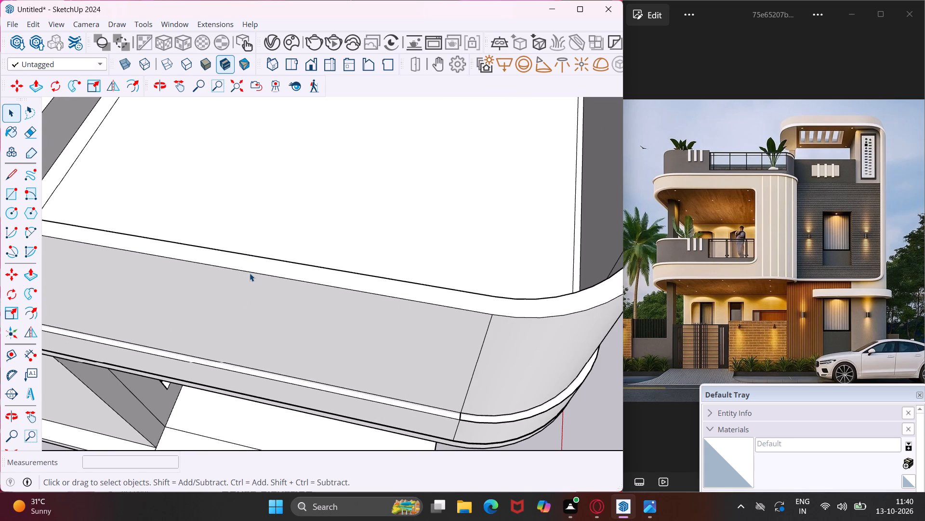
left_click(275, 276)
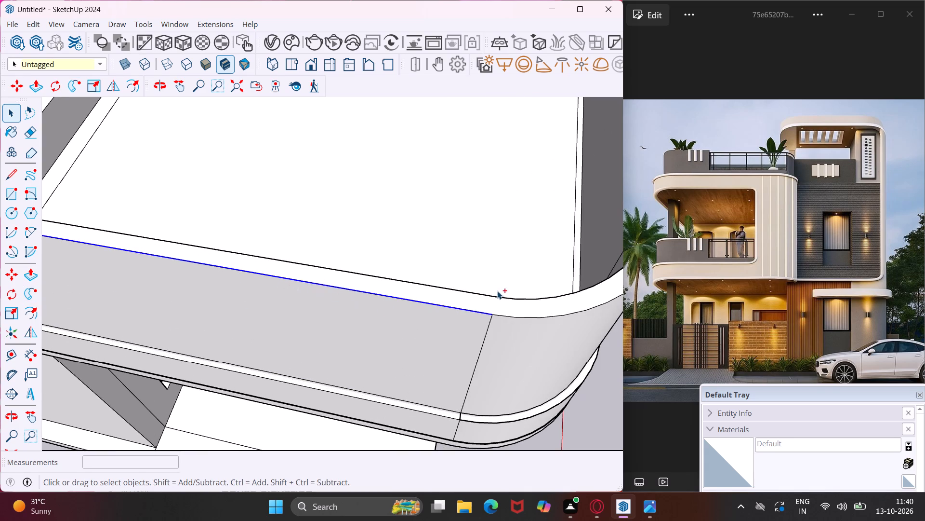
left_click(515, 316, "ctrl")
scroll(392, 314, "down", 4, "ctrl")
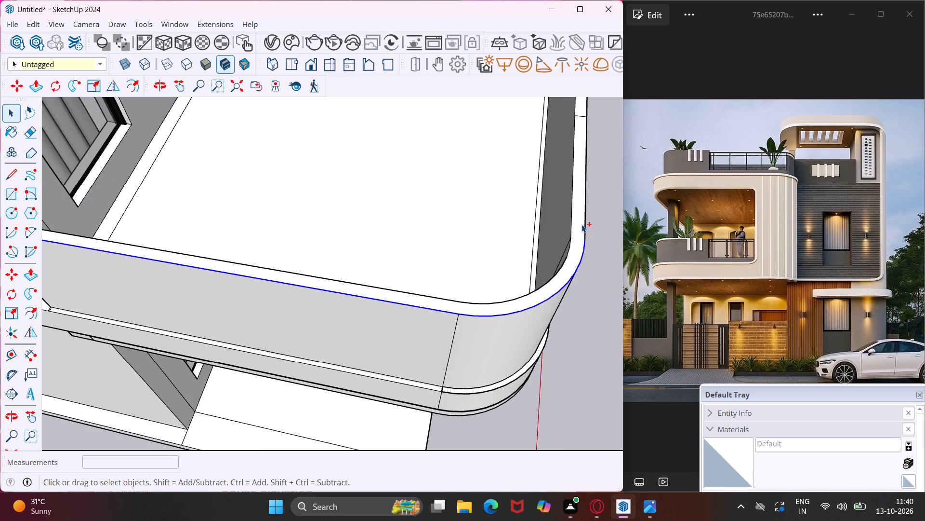
scroll(581, 224, "up", 10, "ctrl")
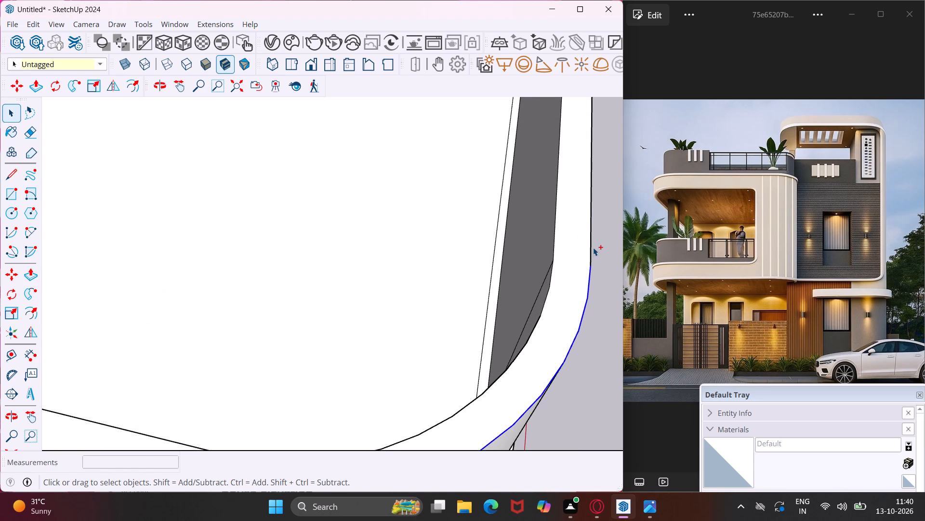
left_click(591, 246, "ctrl")
scroll(590, 244, "down", 10)
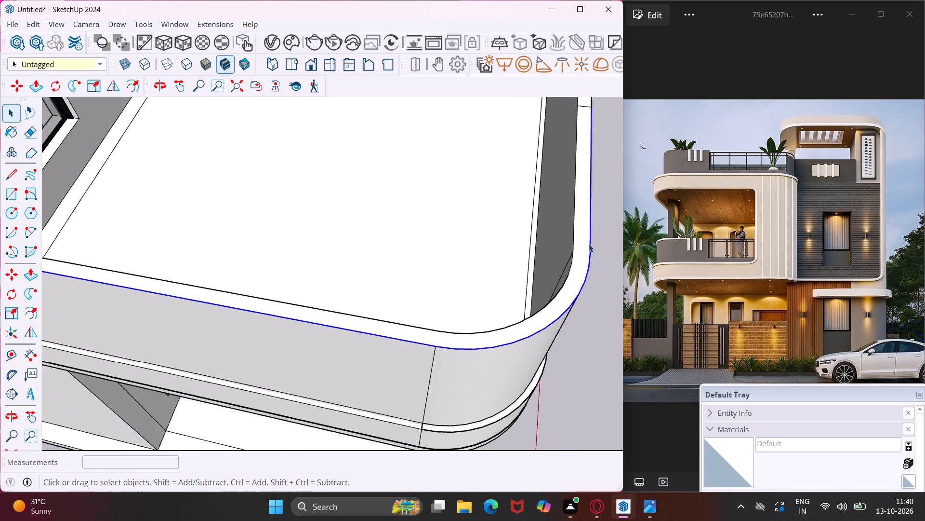
scroll(589, 244, "down", 6)
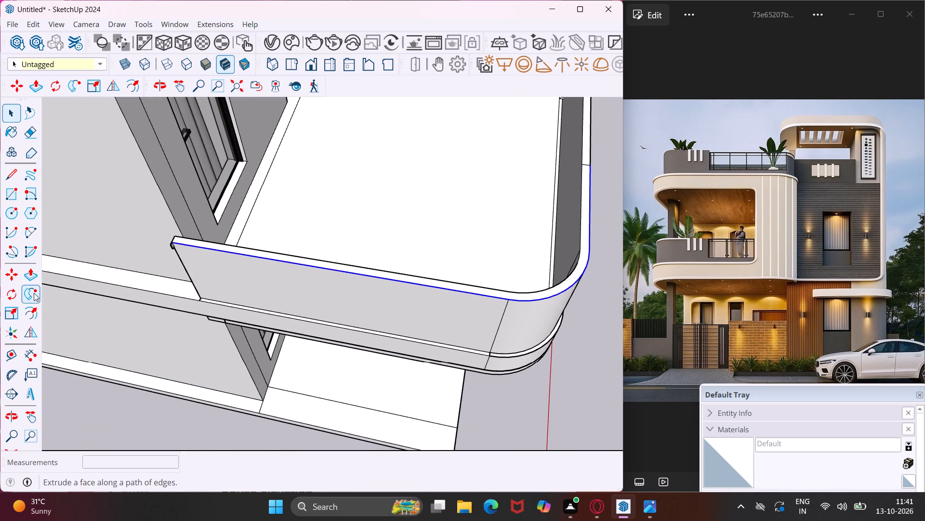
left_click(34, 293)
scroll(174, 245, "up", 10)
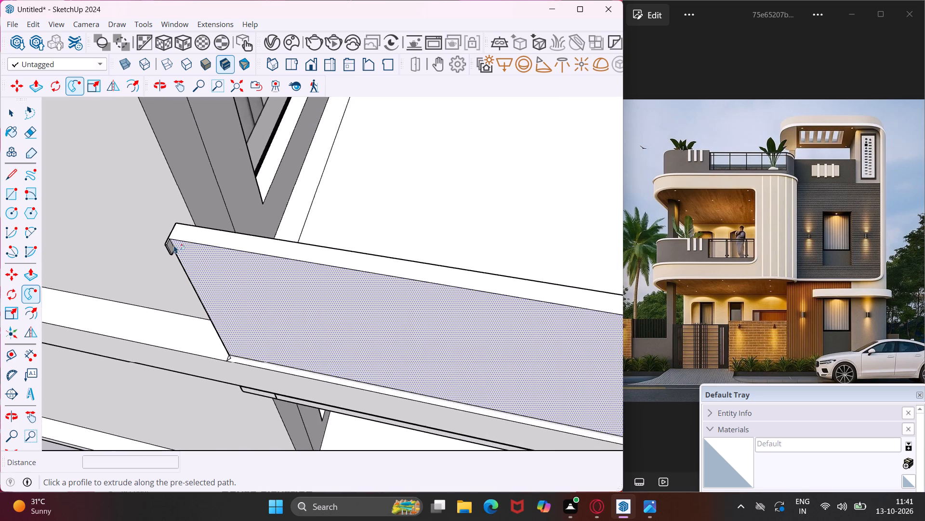
scroll(174, 245, "up", 11)
left_click(163, 259)
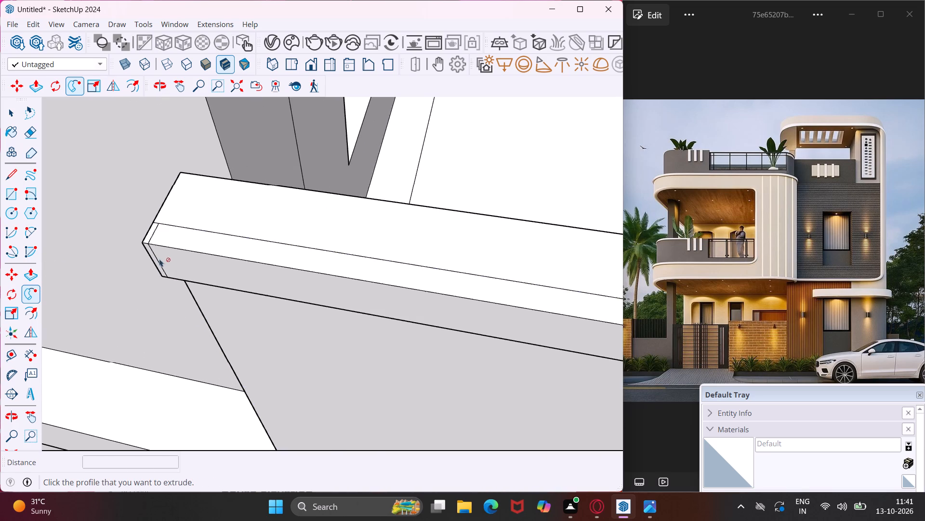
scroll(156, 255, "down", 6)
scroll(157, 257, "down", 20)
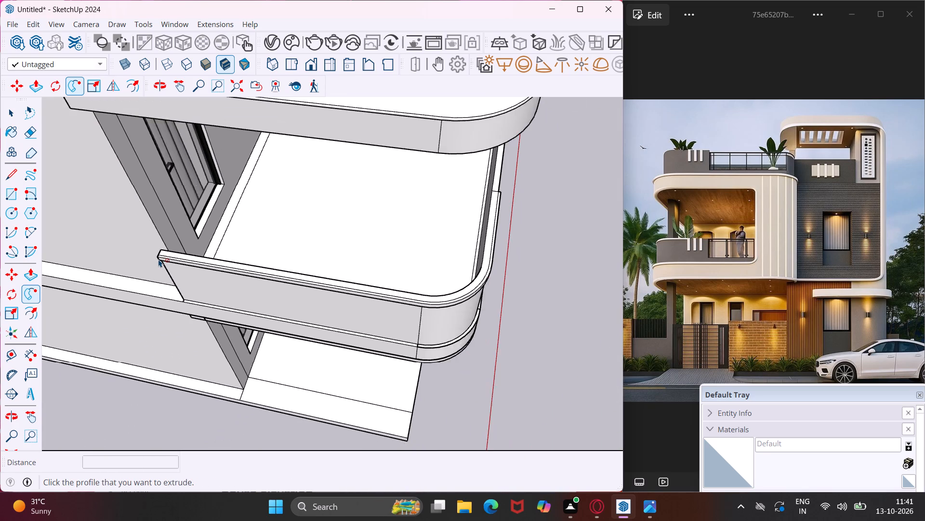
scroll(159, 259, "down", 2)
key("Escape")
key("space")
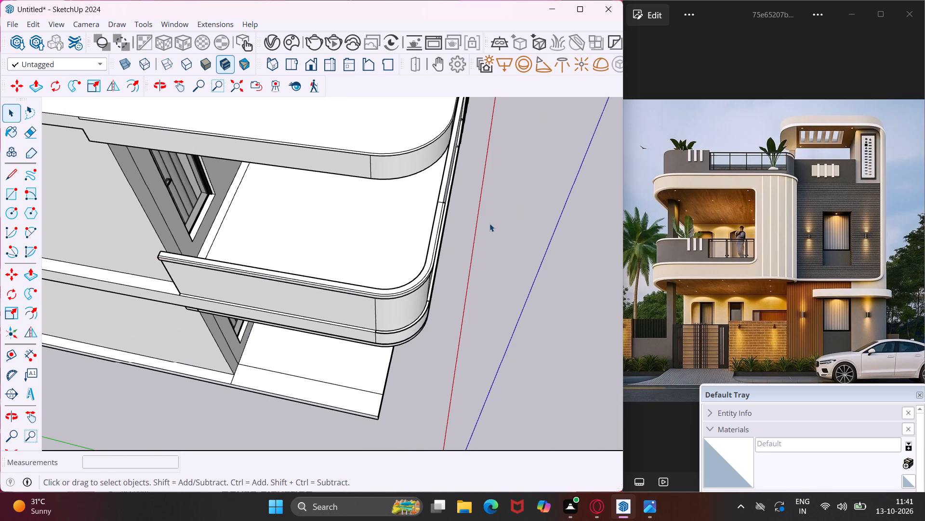
Draw a vertical rectangle about 2 7/16" by 1' 5" on the parapet's front face, hanging from the top band's lower end corner.
middle_click_drag(467, 233, 230, 179)
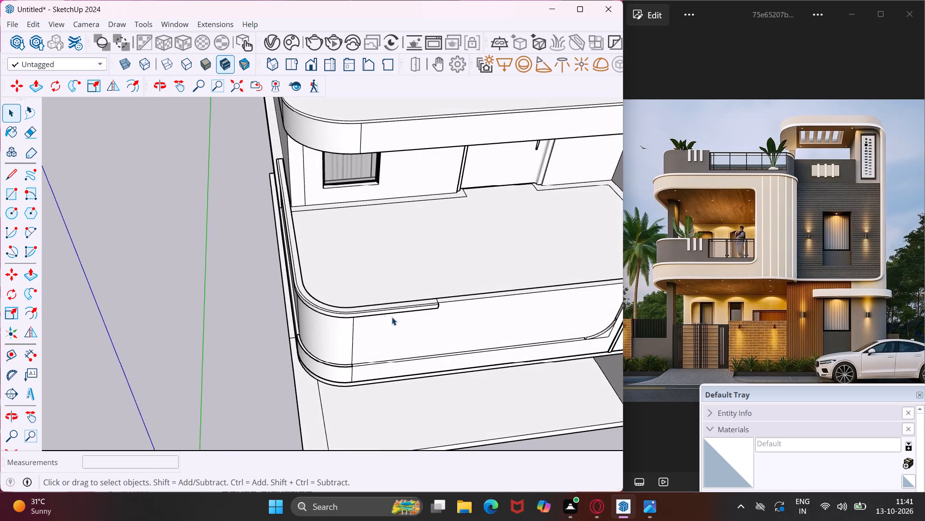
scroll(435, 318, "up", 9)
middle_click_drag(435, 318, 415, 276)
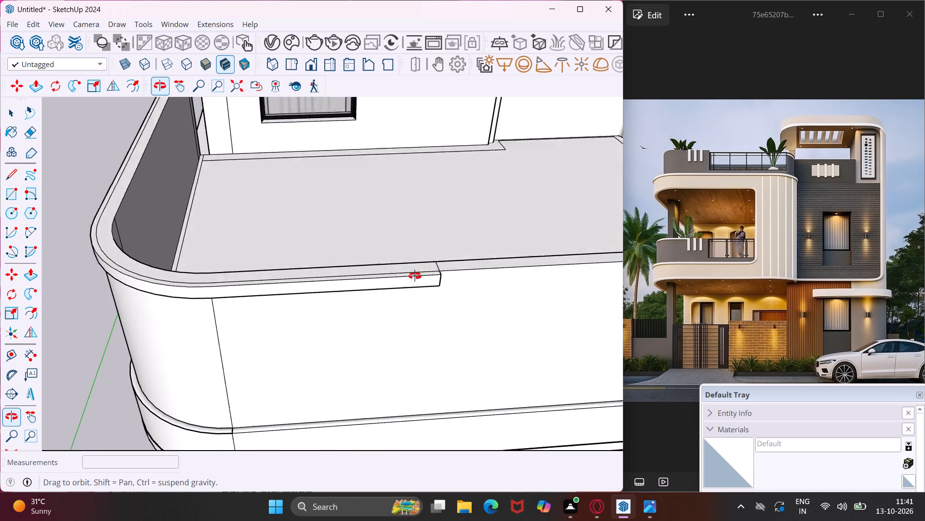
middle_click_drag(415, 276, 402, 196)
scroll(422, 245, "up", 3)
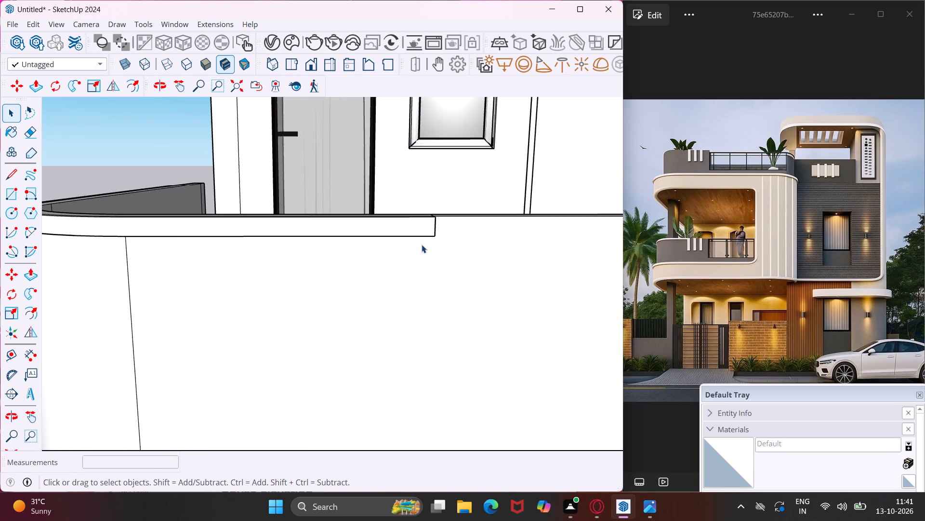
middle_click_drag(422, 245, 404, 144)
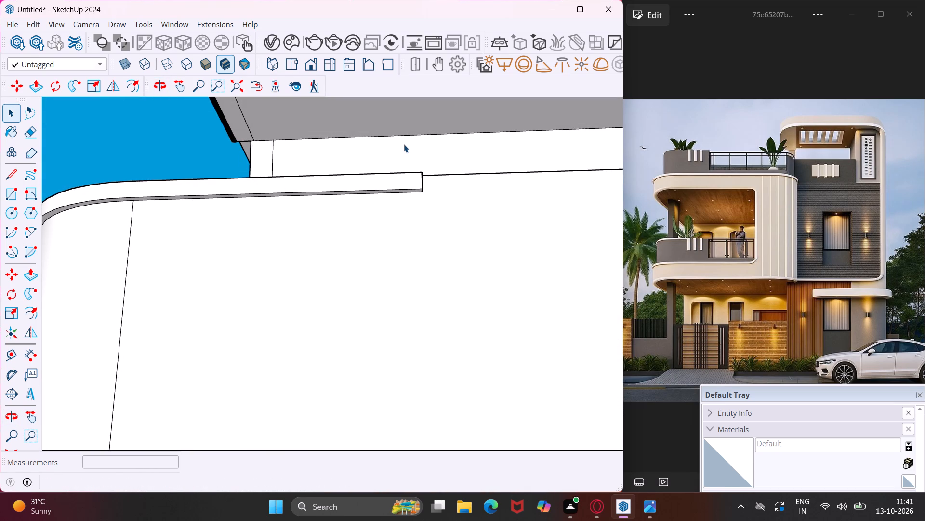
left_click(1, 203)
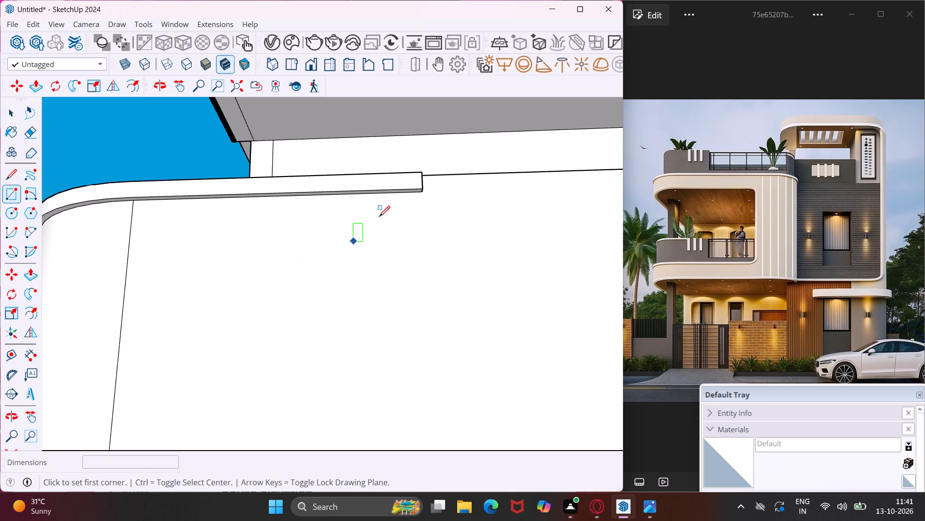
left_click(420, 194)
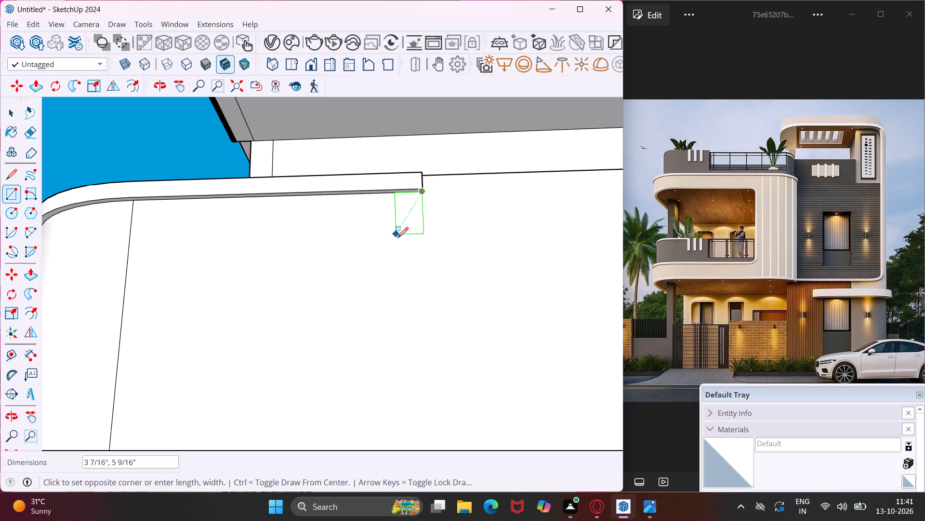
scroll(392, 267, "down", 2)
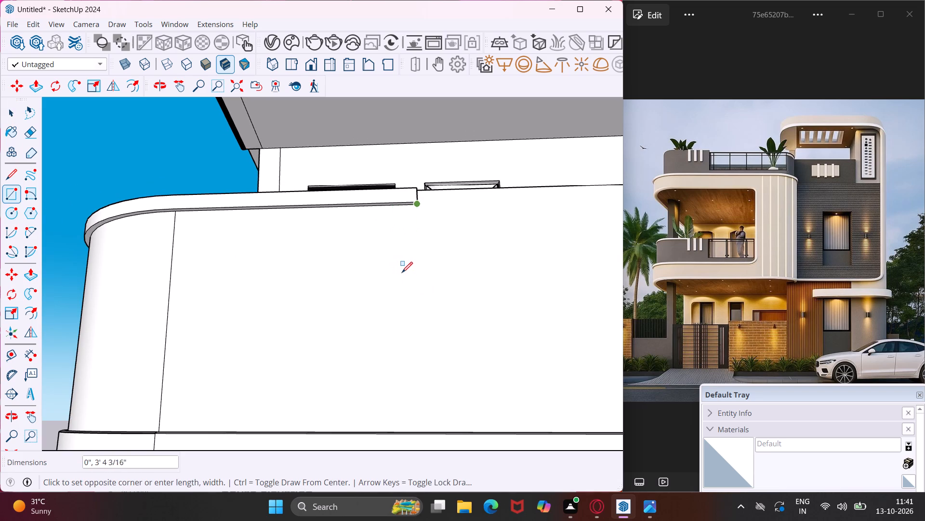
middle_click_drag(408, 288, 415, 365)
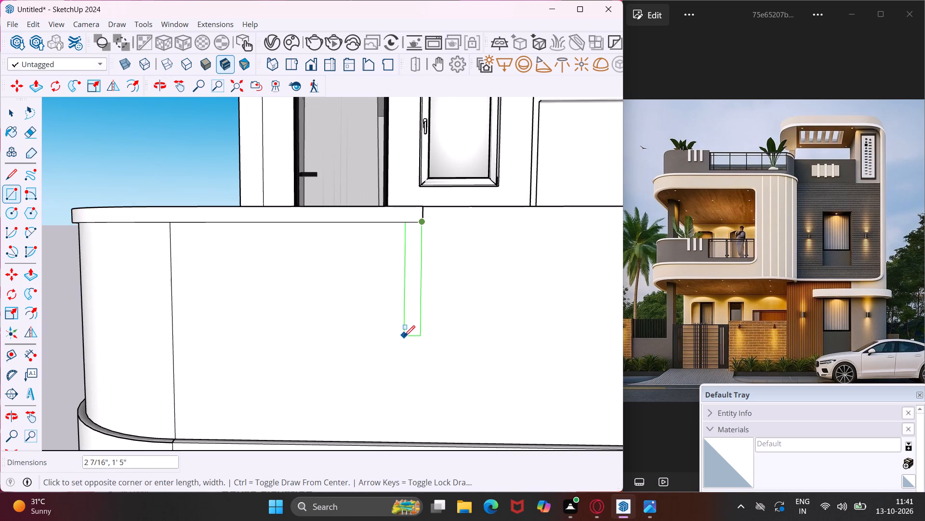
left_click(404, 335)
key("Escape")
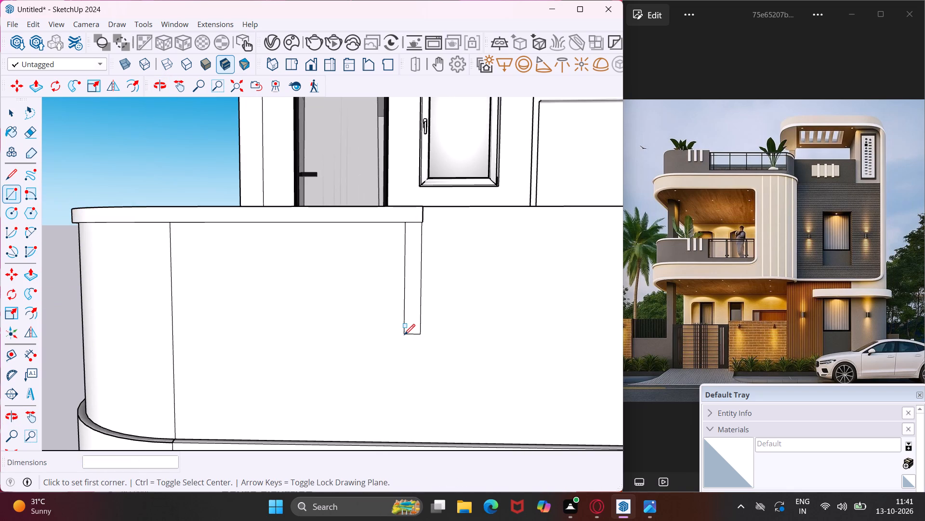
Copy the vertical strip along the front face, away from the band, twice at 6" spacing.
key("space")
left_click(411, 323)
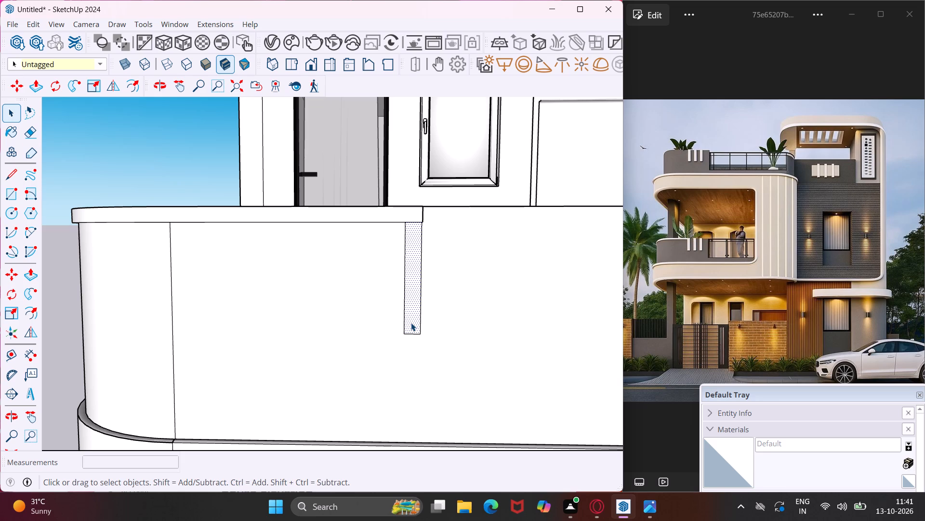
key("m")
left_click(411, 323)
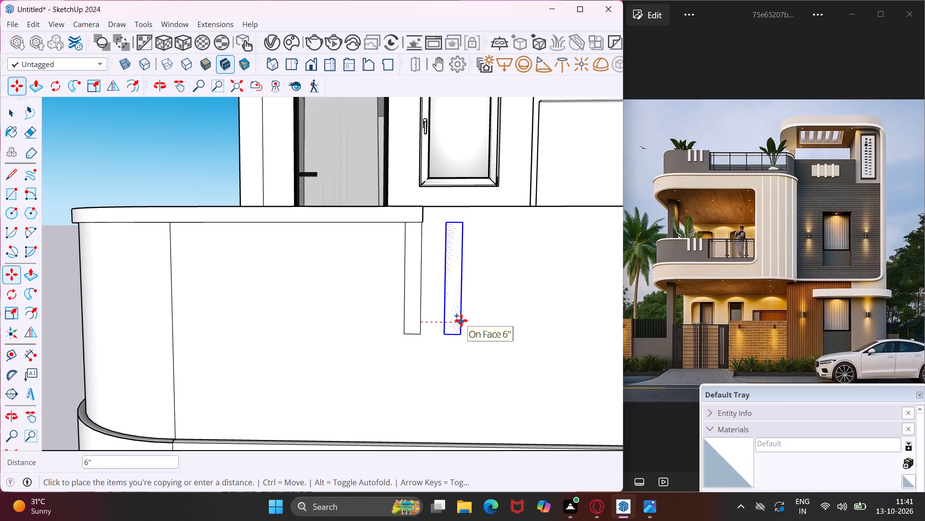
left_click(461, 320)
type("*2")
key("Return")
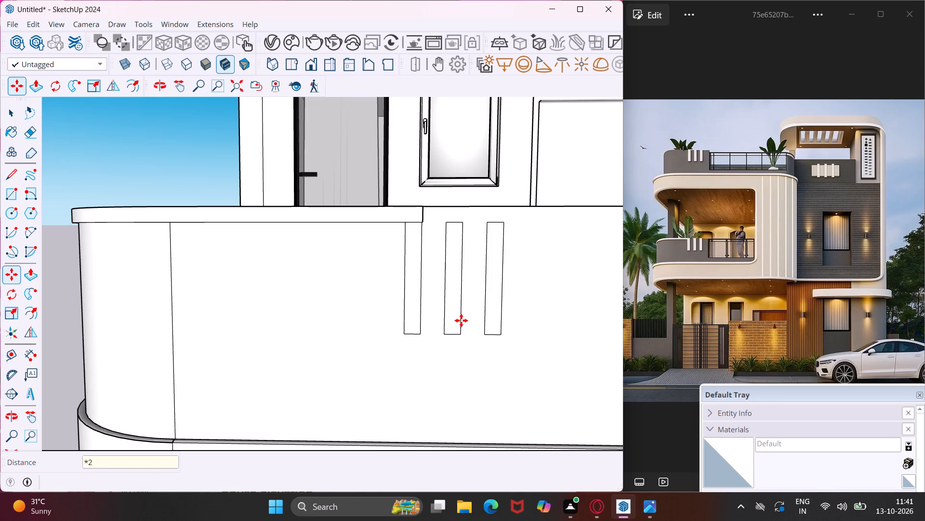
key("Escape")
key("space")
Move the middle strip's top edge up about 2 5/16" onto the parapet's top edge.
middle_click_drag(421, 221, 423, 291)
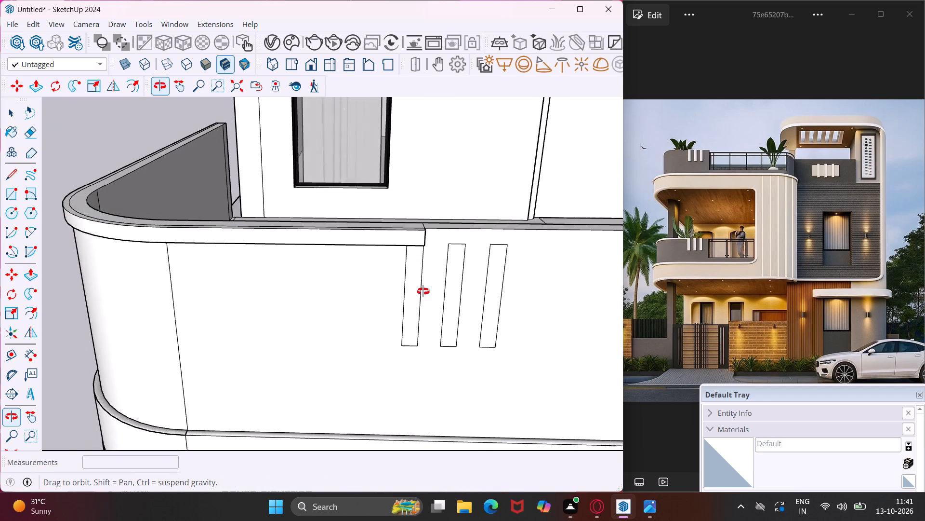
middle_click_drag(423, 291, 423, 297)
scroll(457, 246, "up", 7)
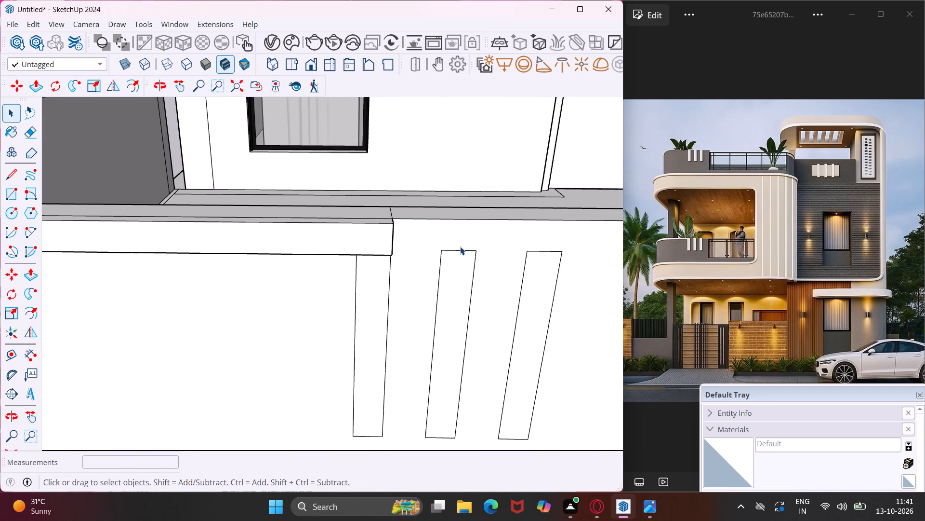
left_click(465, 251)
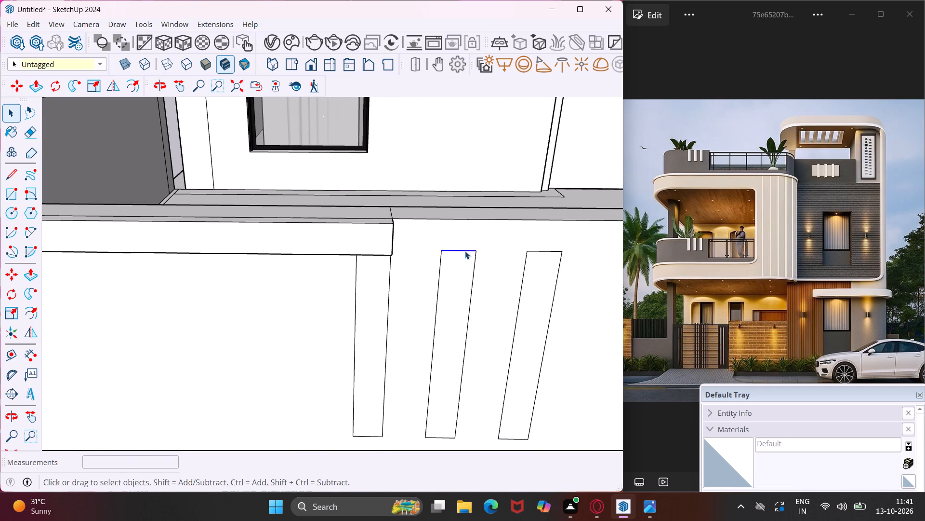
key("m")
left_click(465, 251)
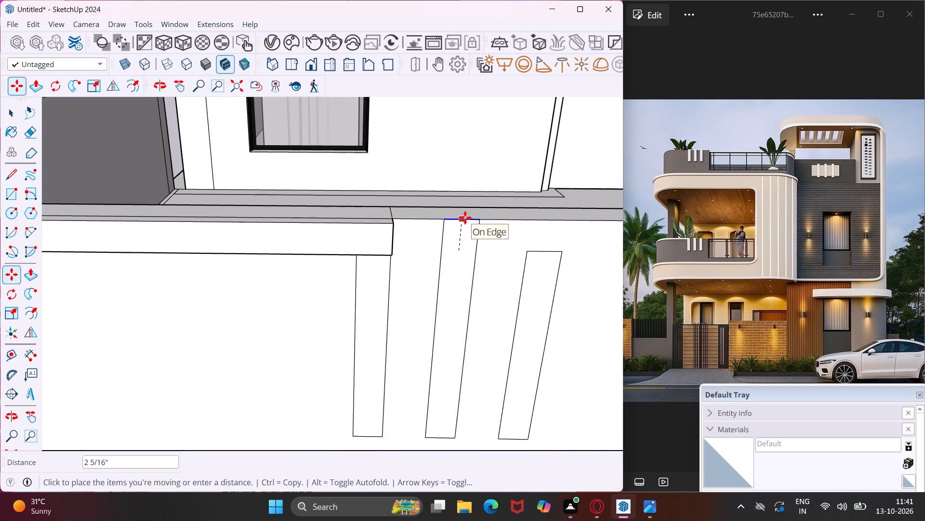
left_click(465, 218)
key("Escape")
key("space")
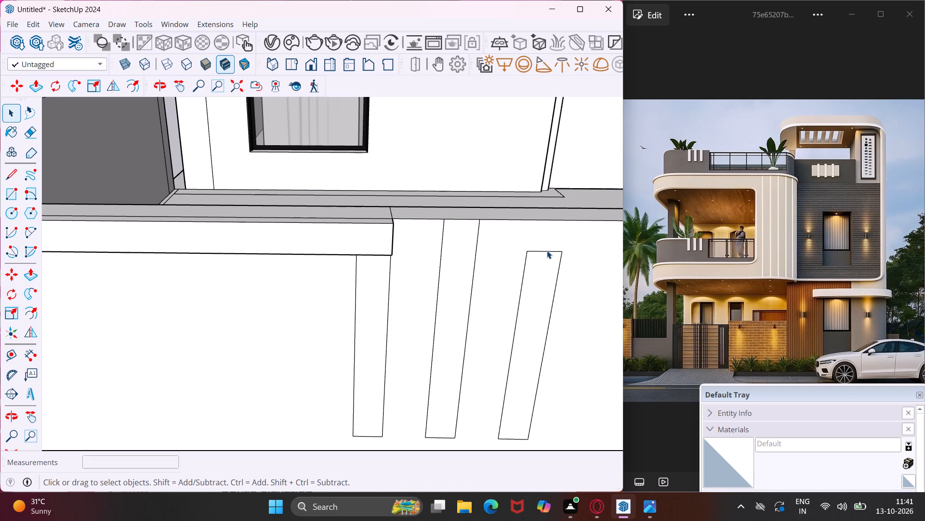
Move the top edge of the strip farthest from the band up to the parapet's top edge.
left_click(547, 250)
left_click(547, 251)
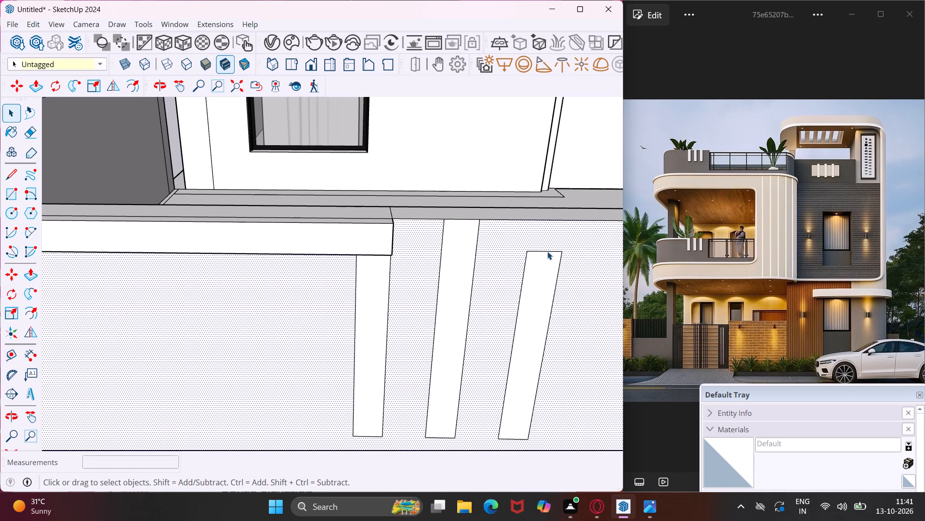
key("m")
left_click(547, 251)
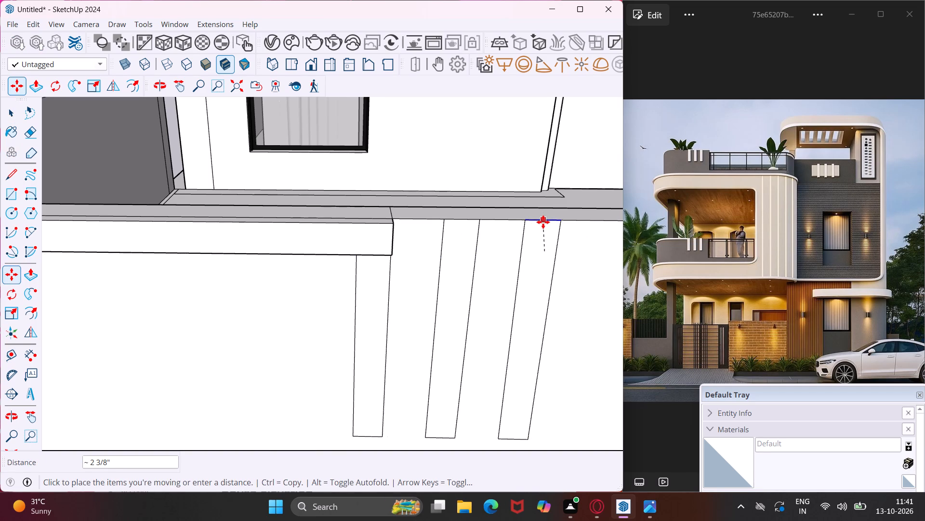
key("Escape")
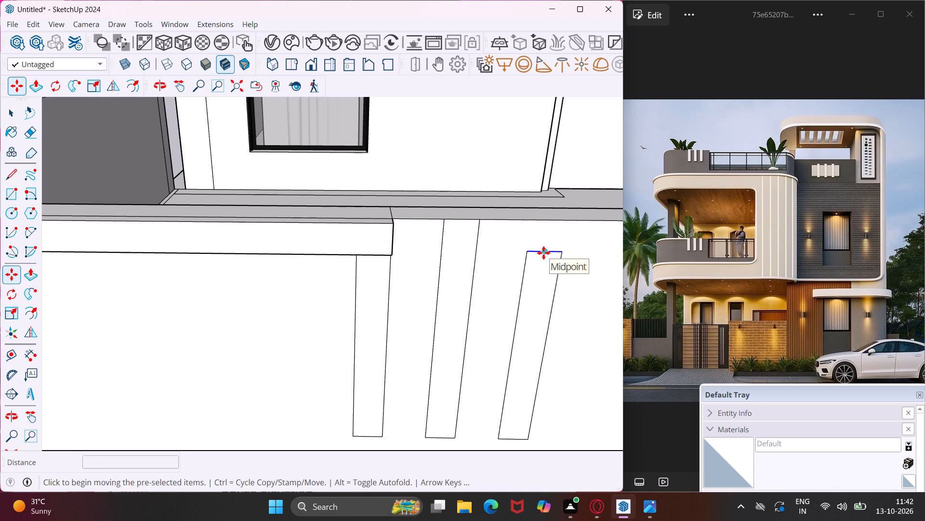
left_click(543, 253)
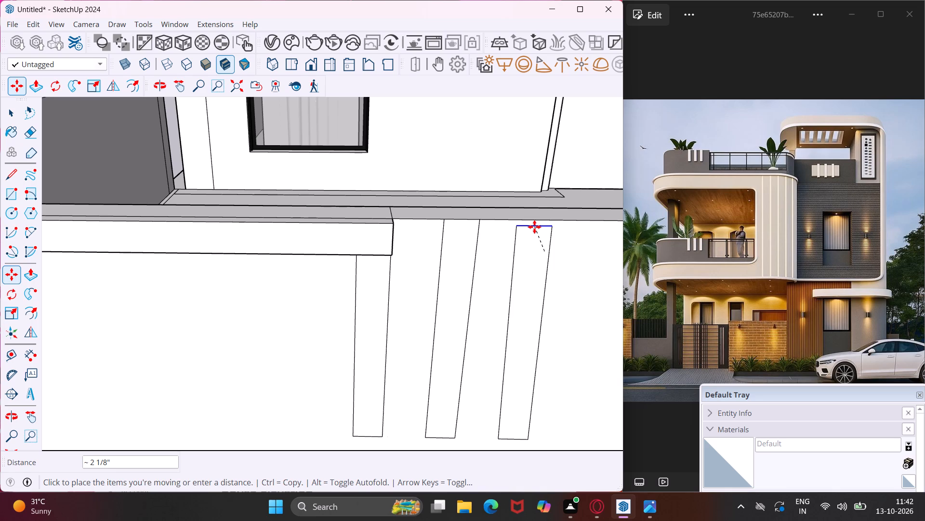
key("Escape")
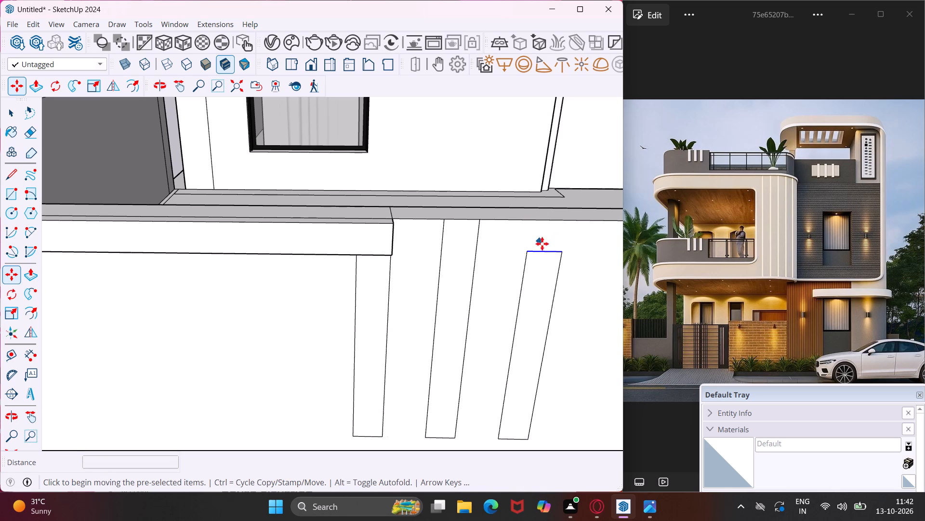
left_click(562, 253)
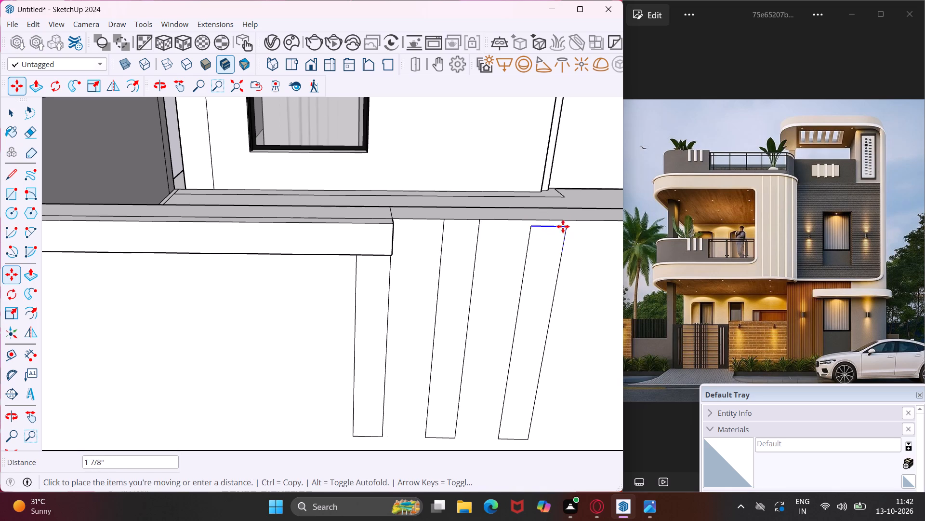
left_click(563, 221)
key("Escape")
key("space")
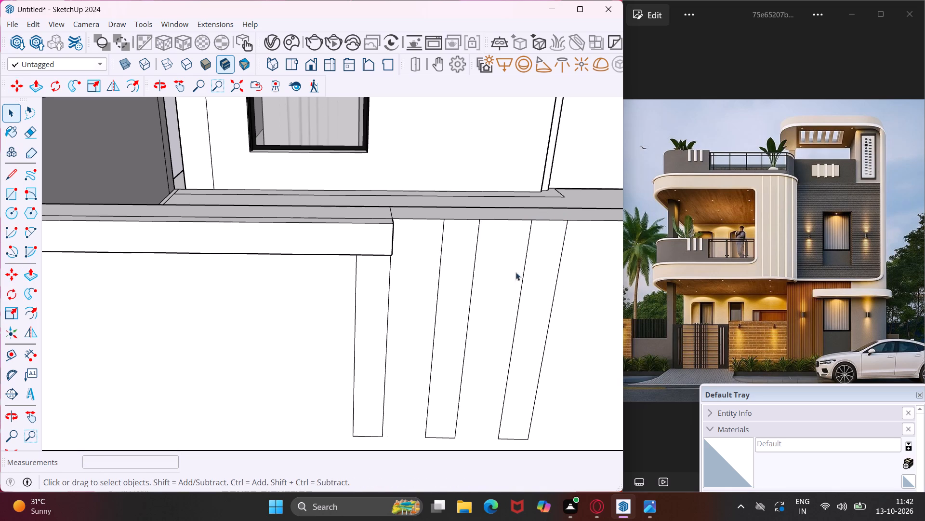
Extrude the vertical strip beneath the top band's end outward 1", flush with the band's front face.
left_click(367, 378)
key("p")
left_click(367, 378)
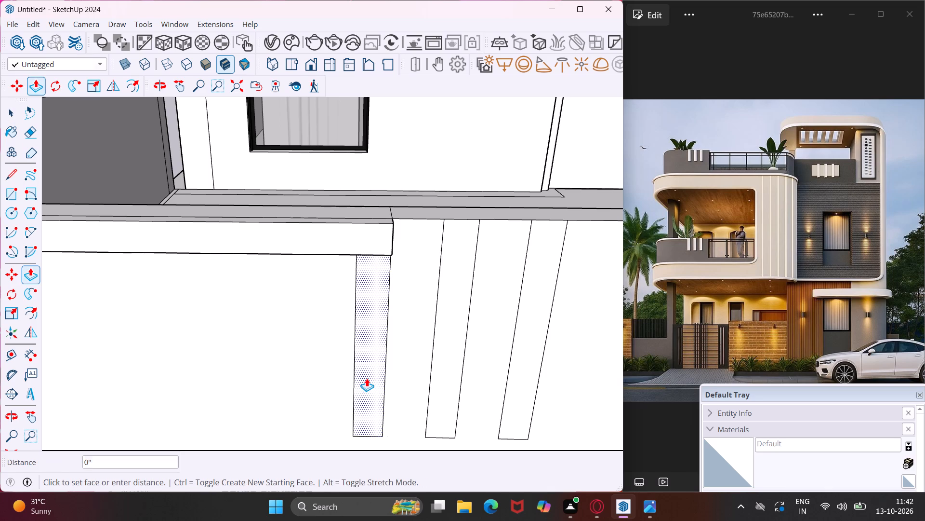
middle_click_drag(376, 386, 272, 402)
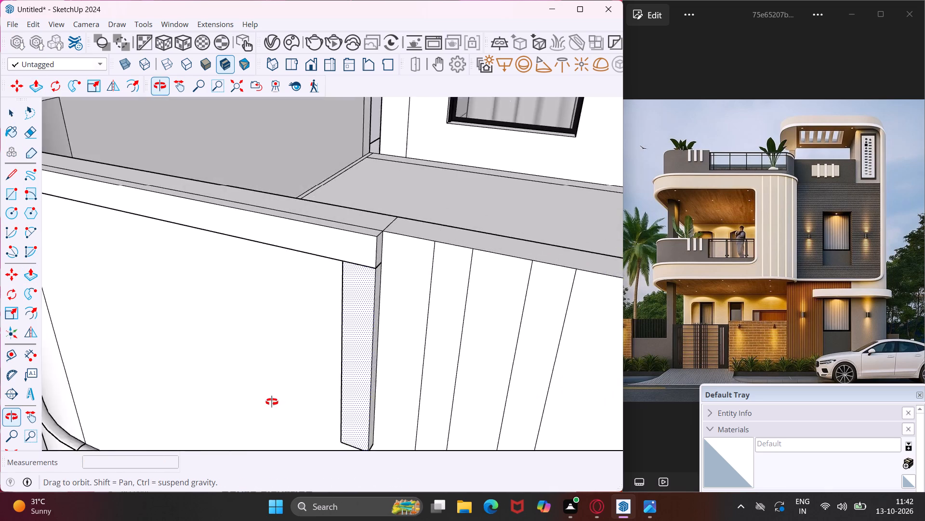
middle_click_drag(272, 402, 238, 399)
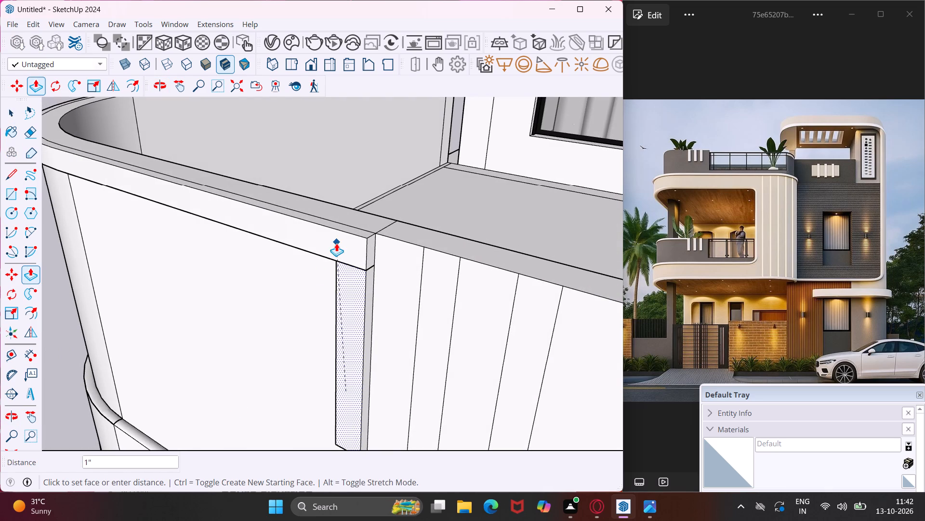
left_click(342, 248)
key("Escape")
key("space")
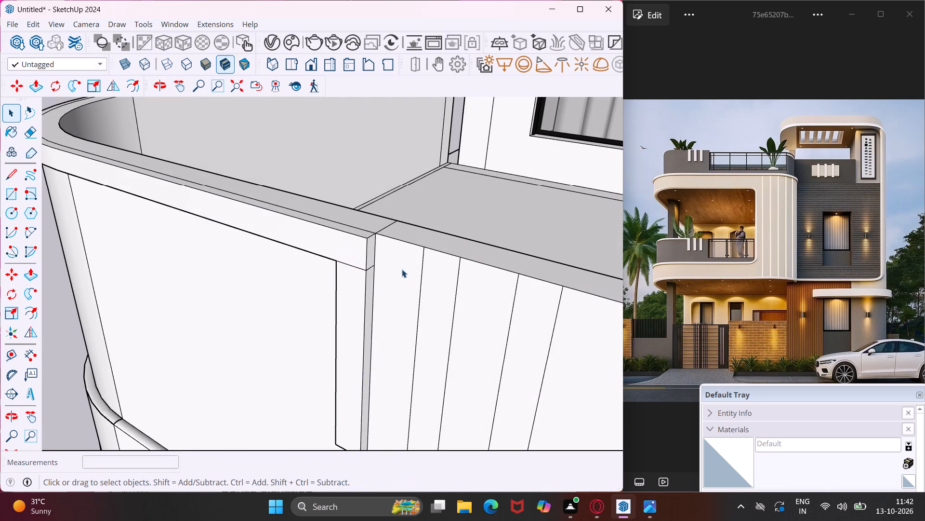
Extrude the middle and farthest vertical strips outward 1" to match the first strip.
left_click(425, 281)
key("p")
left_click(425, 281)
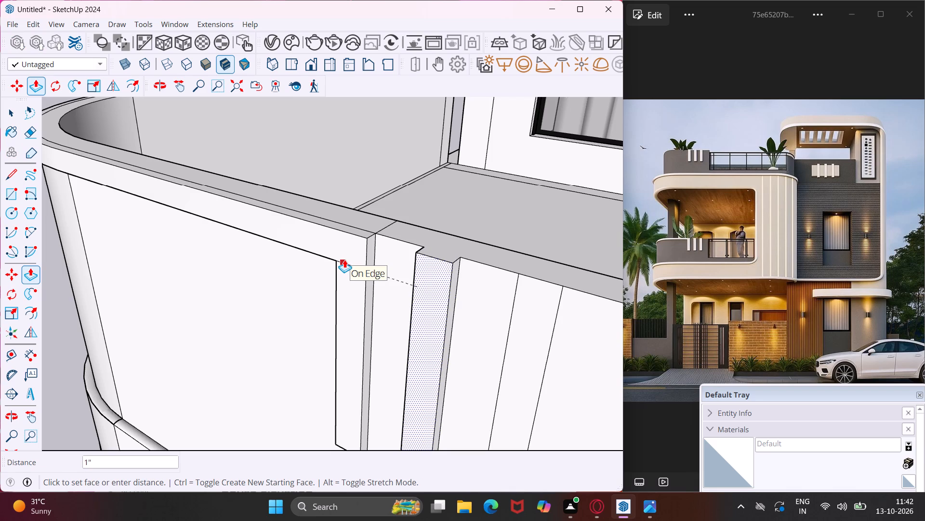
left_click(344, 260)
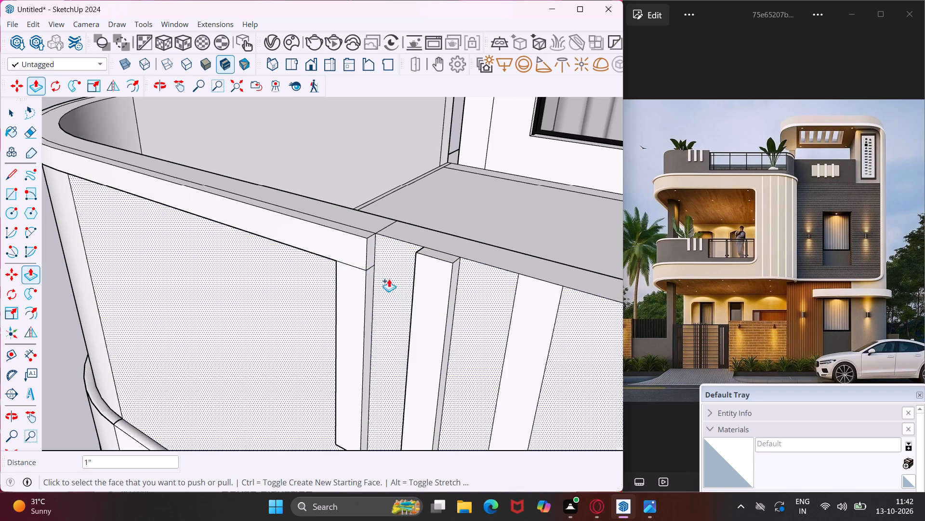
left_click(532, 347)
left_click(430, 315)
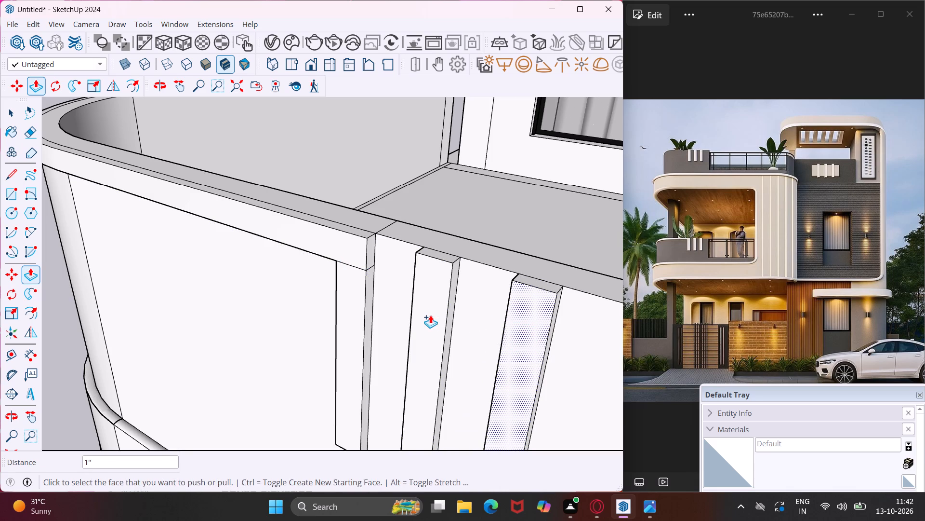
key("Escape")
key("space")
Examine the whole house from the front, side and above, comparing the balcony strips with the reference photo.
middle_click_drag(435, 313, 562, 275)
scroll(561, 274, "up", 1)
scroll(494, 252, "down", 5)
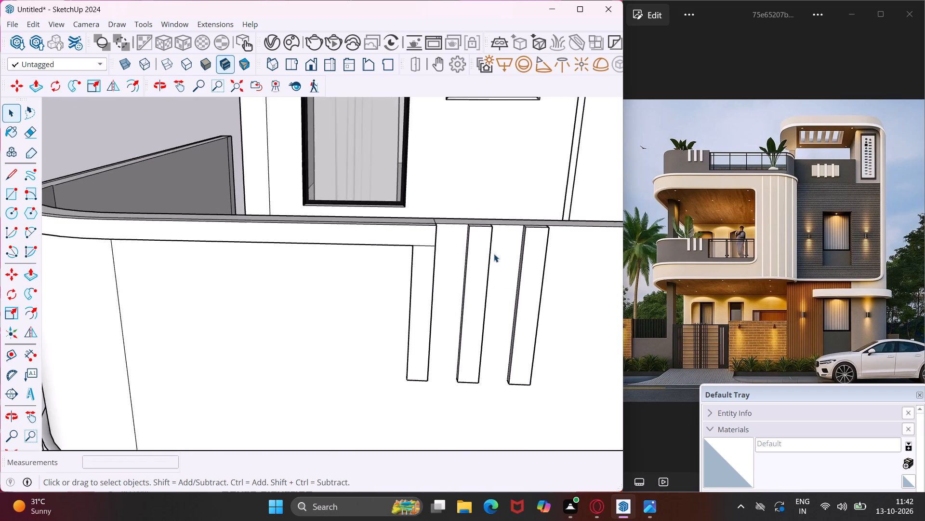
scroll(494, 254, "down", 12)
scroll(490, 276, "down", 12)
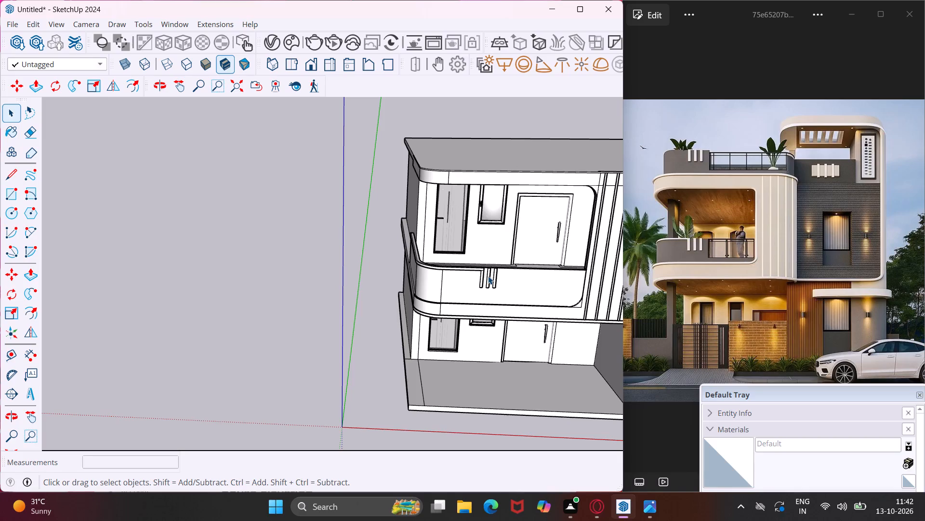
scroll(488, 276, "down", 3)
middle_click_drag(523, 299, 473, 295)
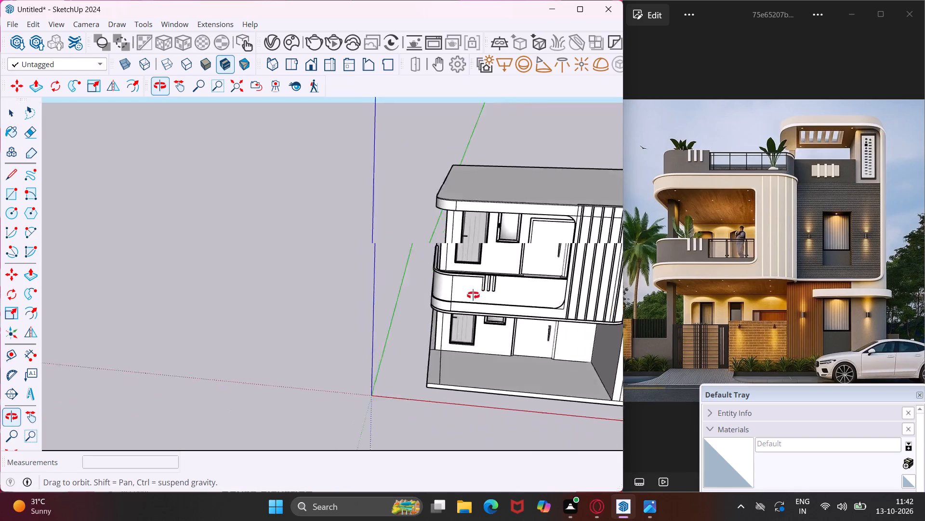
middle_click_drag(473, 295, 494, 311)
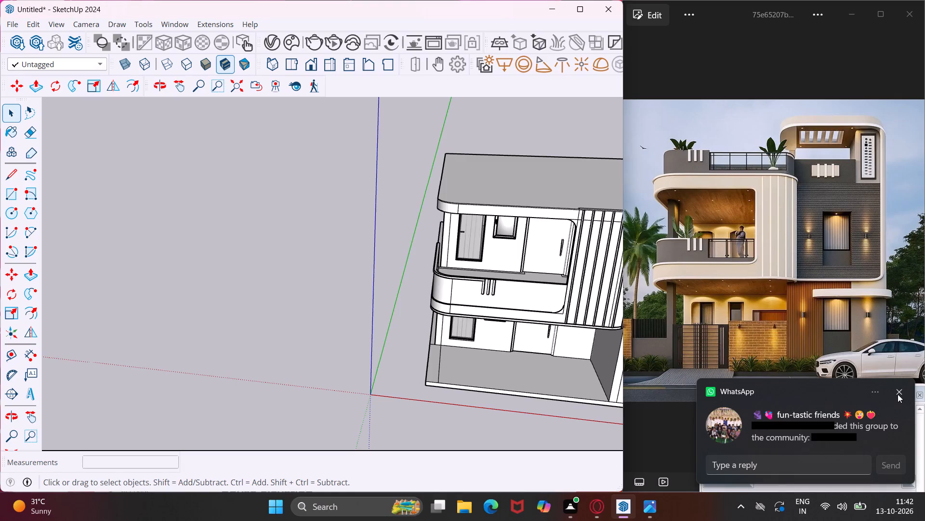
left_click(898, 394)
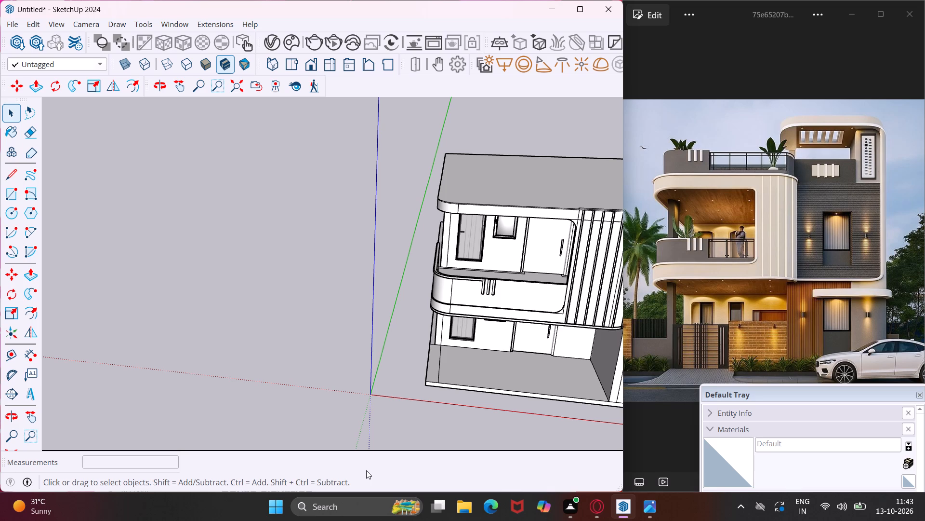
scroll(368, 477, "down", 4)
middle_click_drag(449, 421, 218, 318)
scroll(219, 318, "down", 4)
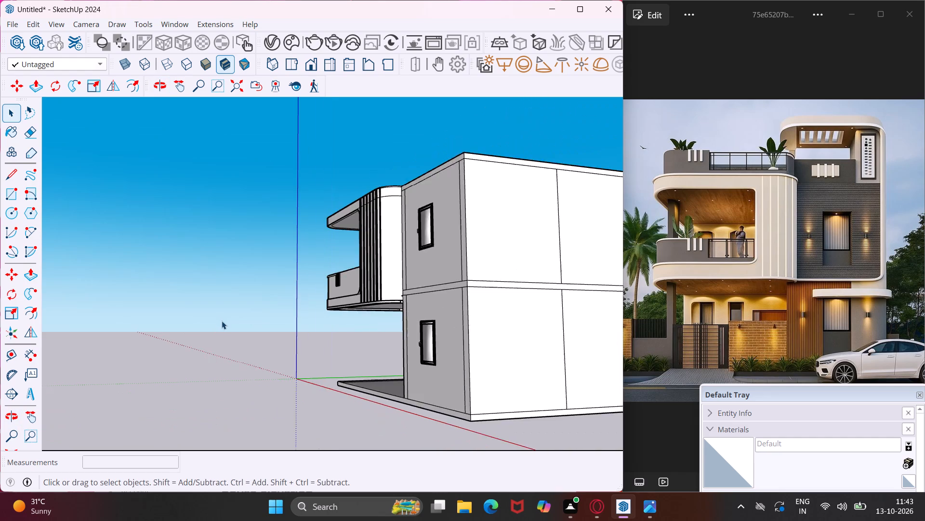
scroll(222, 321, "down", 6)
middle_click_drag(323, 396, 571, 415)
middle_click_drag(358, 347, 428, 383)
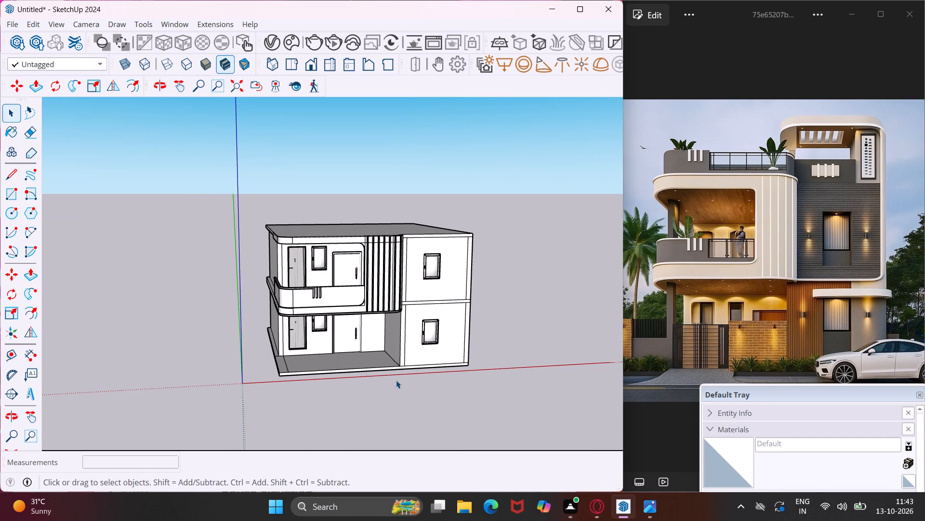
scroll(319, 365, "down", 2)
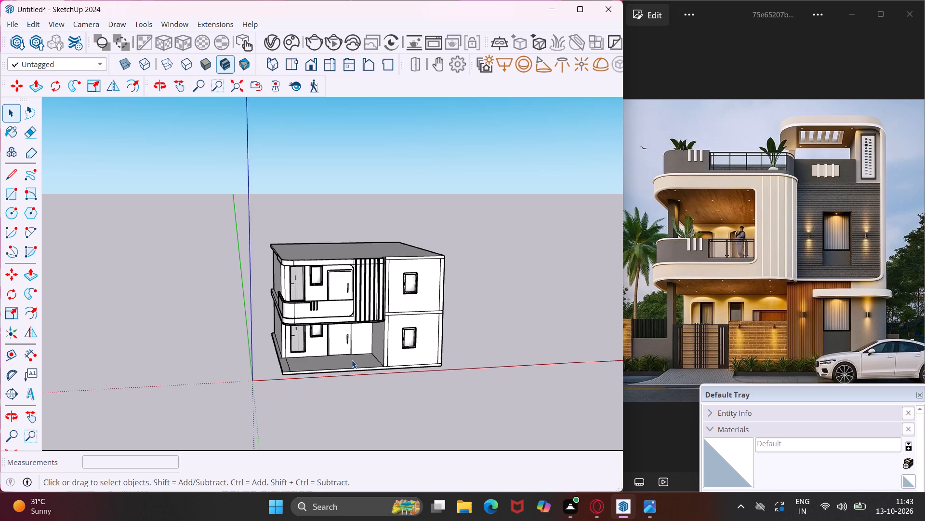
scroll(353, 360, "up", 4)
middle_click_drag(353, 360, 243, 385)
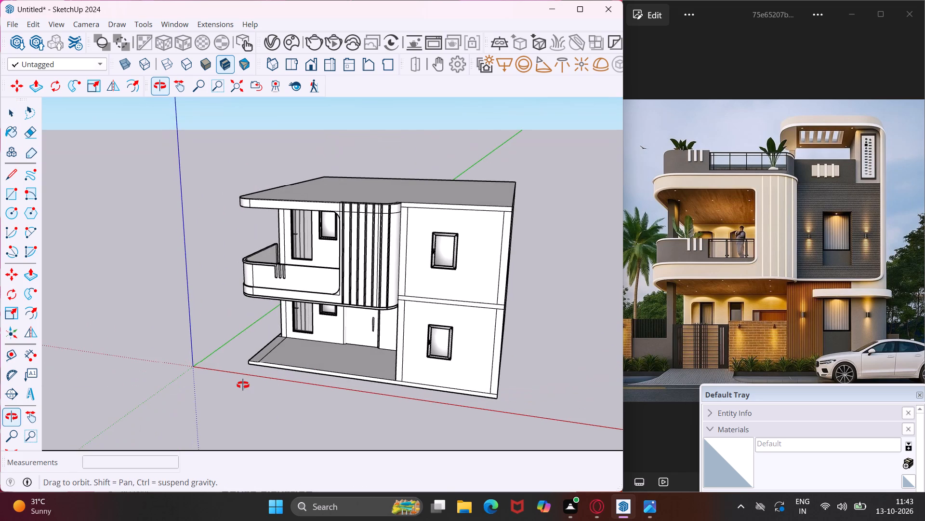
middle_click_drag(243, 385, 346, 422)
scroll(300, 293, "up", 2)
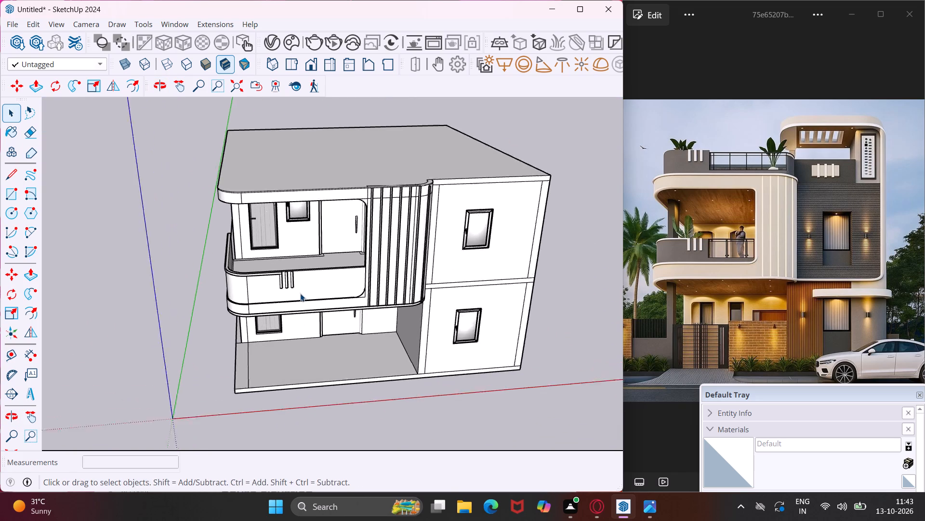
scroll(300, 293, "up", 2)
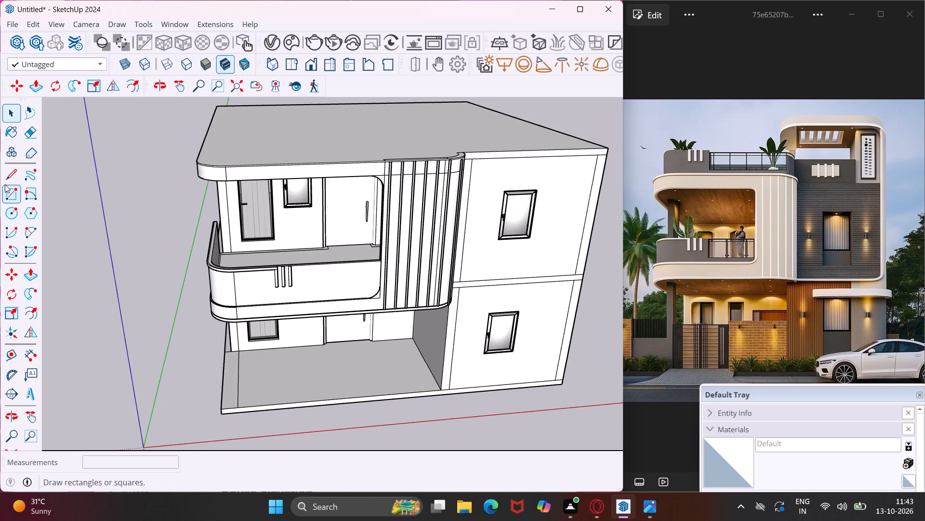
Draw a horizontal line about 5' 6" long across the parapet's front face, from the rounded corner's upper end toward the strips.
left_click(8, 179)
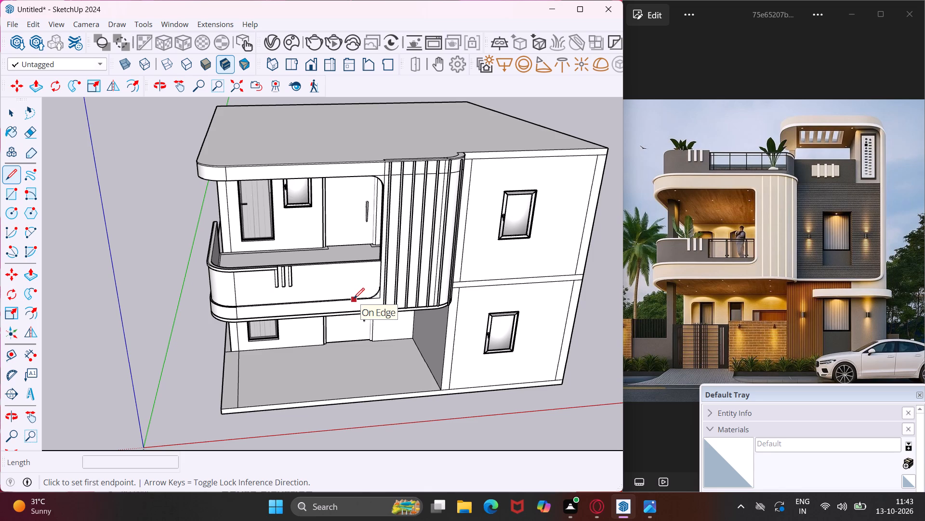
scroll(354, 299, "up", 9)
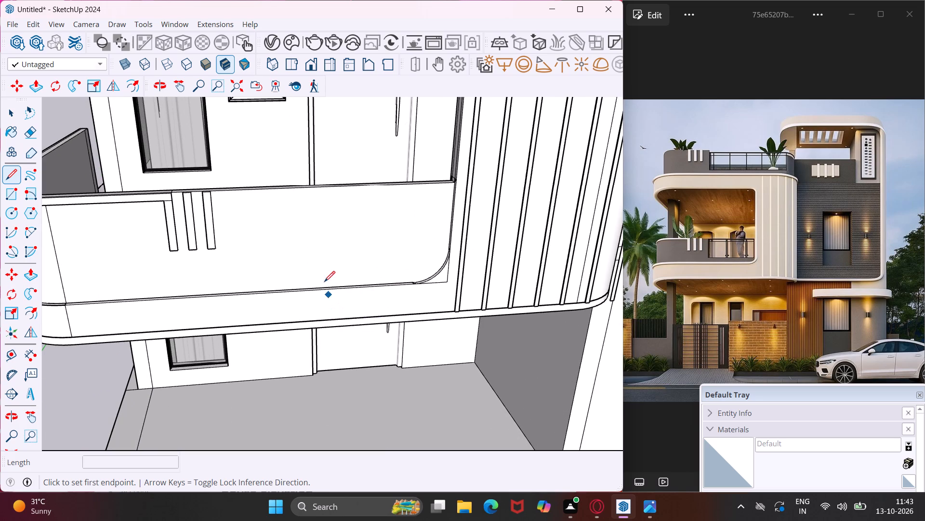
scroll(251, 193, "up", 6)
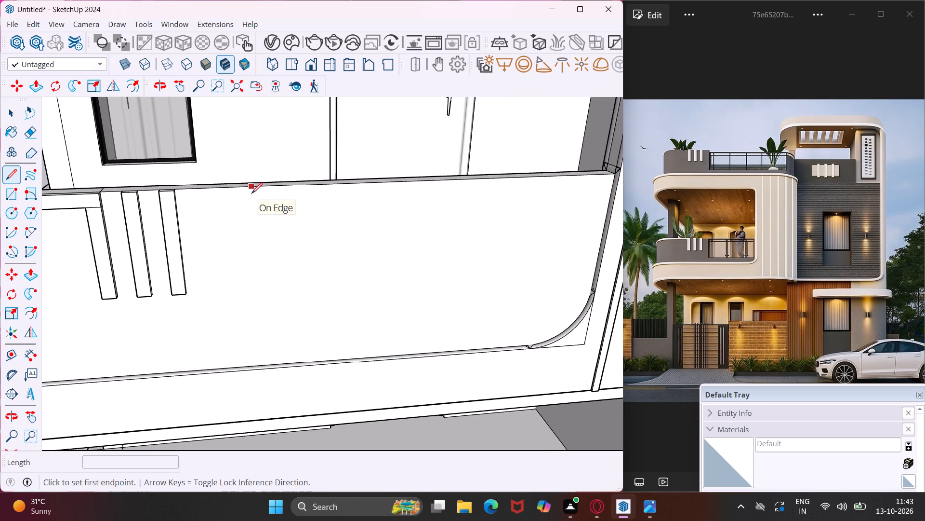
left_click(251, 189)
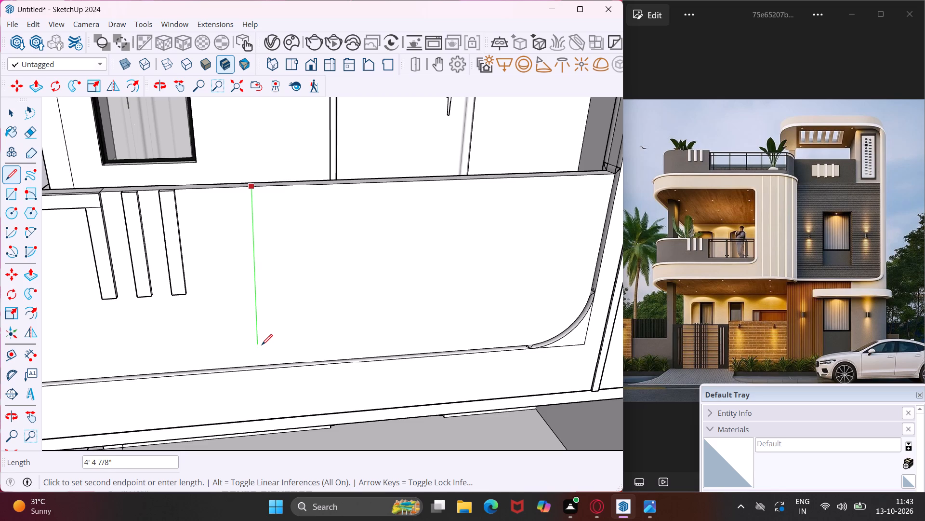
key("Escape")
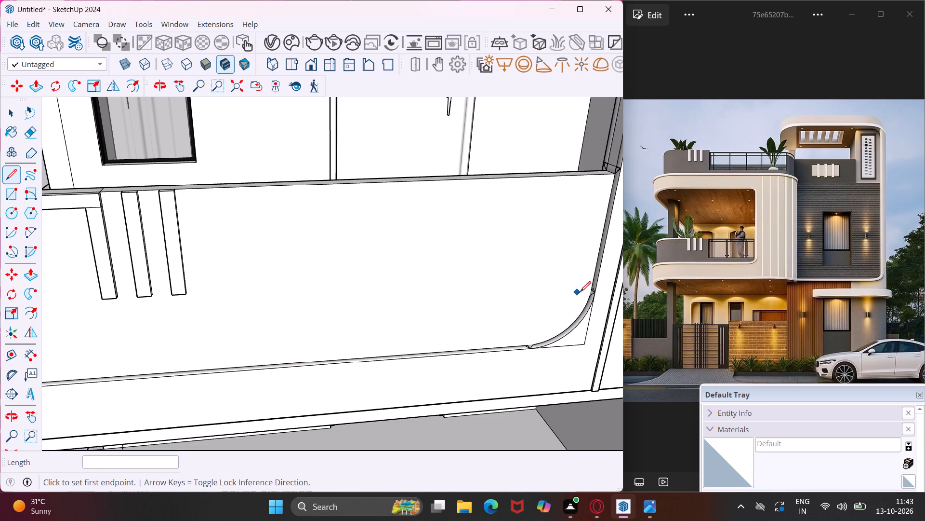
scroll(592, 291, "up", 9)
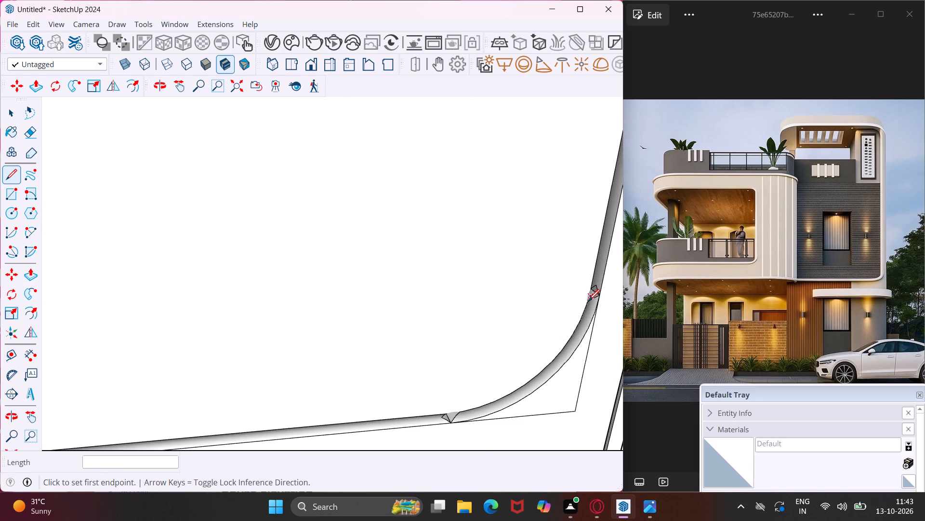
scroll(587, 296, "up", 4)
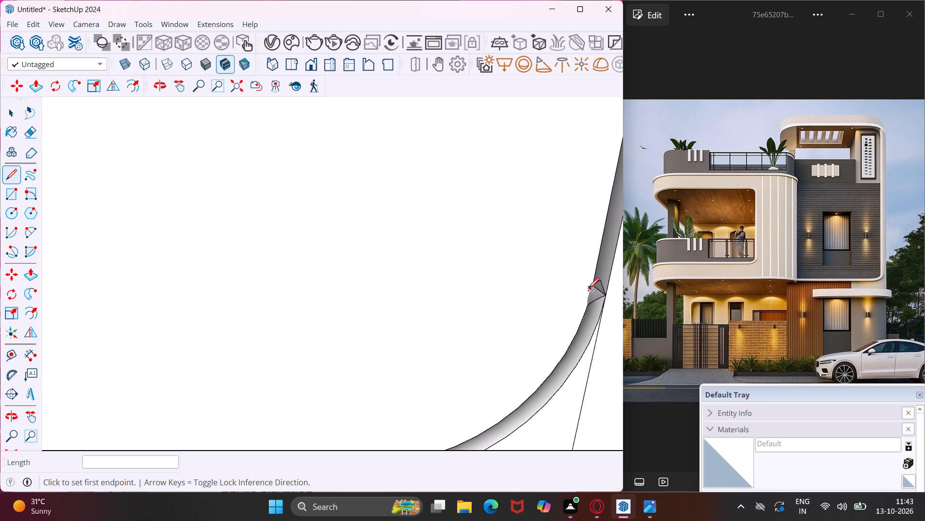
left_click(592, 288)
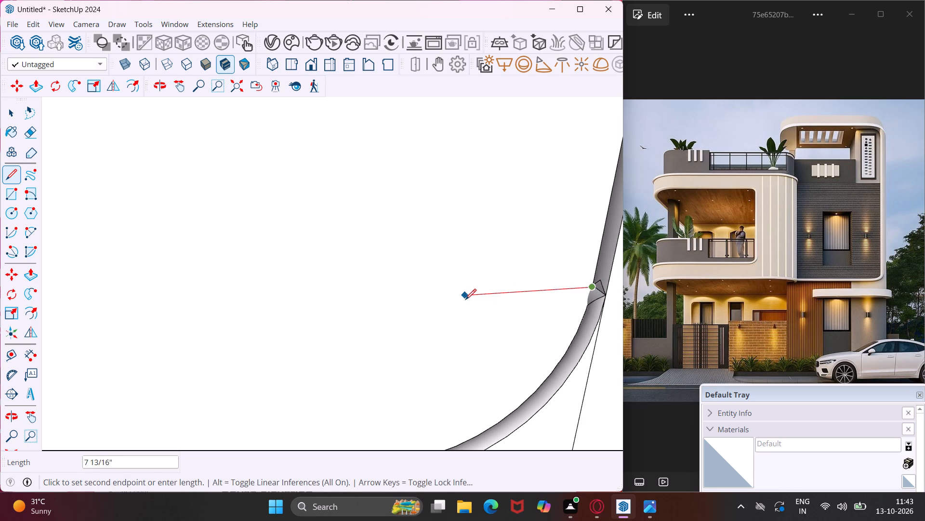
scroll(445, 306, "down", 18)
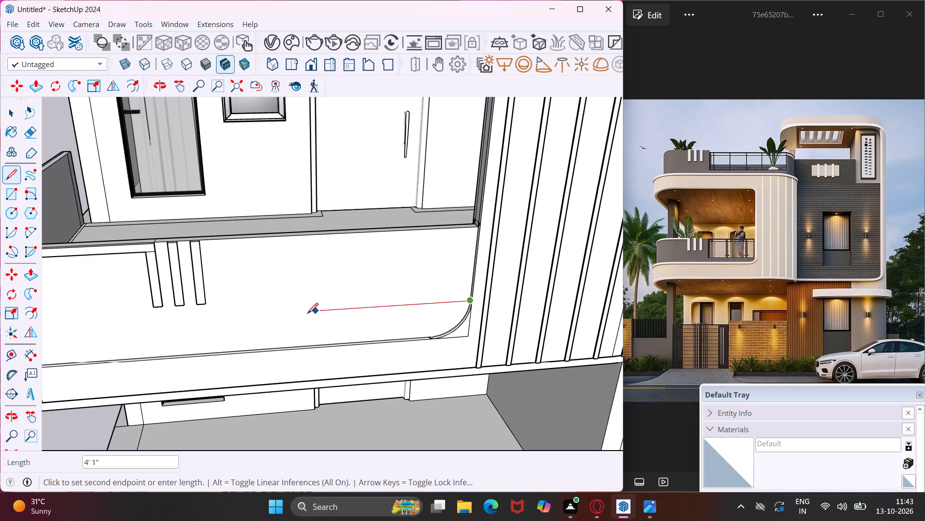
left_click(254, 315)
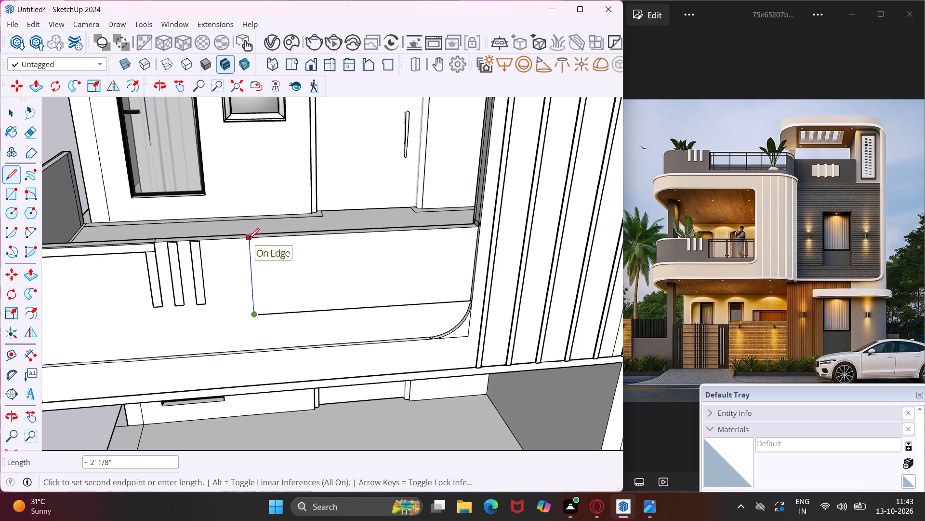
key("Escape")
Extend the horizontal line slightly toward the strips and close its end with a vertical line about 2' up to the parapet's top edge.
left_click(254, 315)
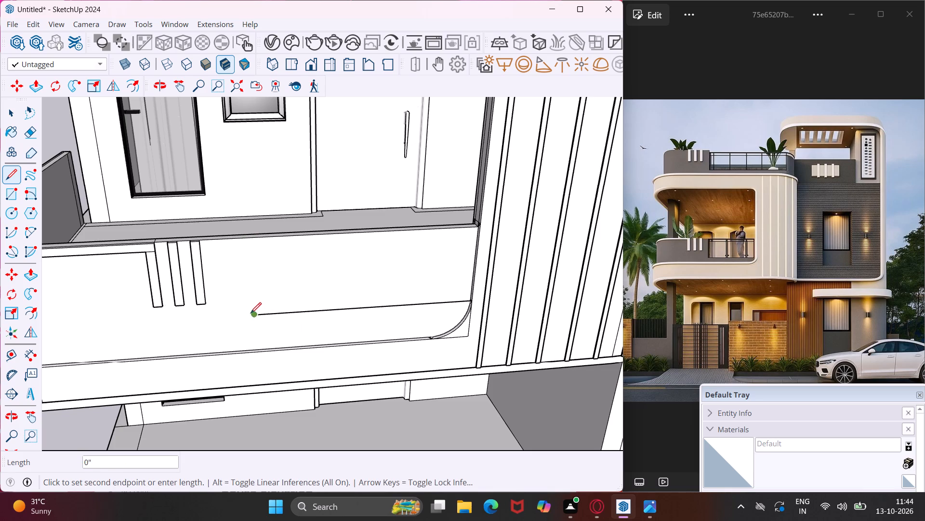
left_click(240, 313)
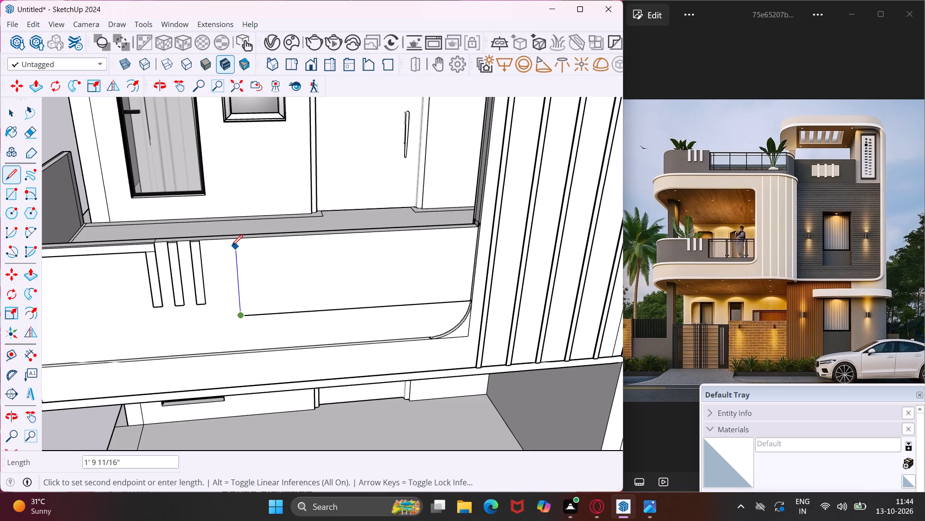
left_click(235, 241)
key("Escape")
key("space")
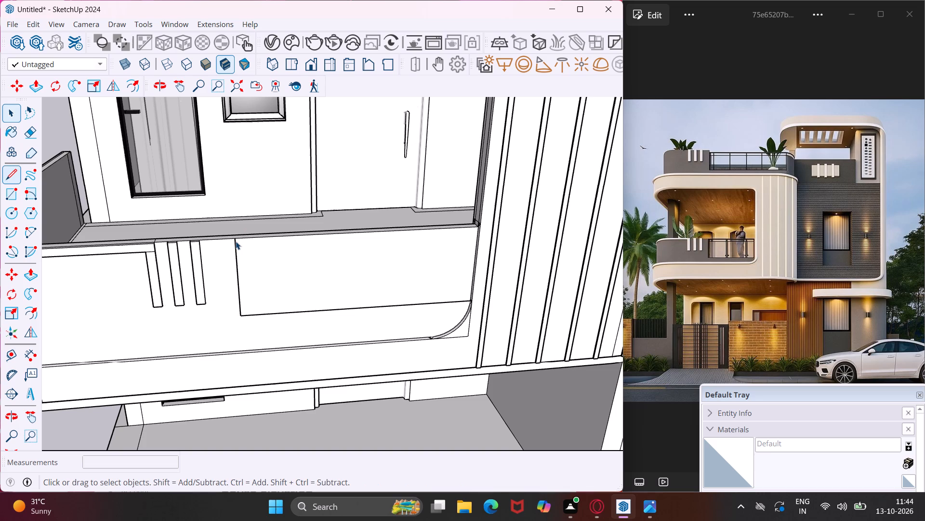
Draw a vertical line about 2' long from the parapet's top corner at the ribbed wall down to the rounded corner's upper end.
middle_click_drag(263, 249, 343, 280)
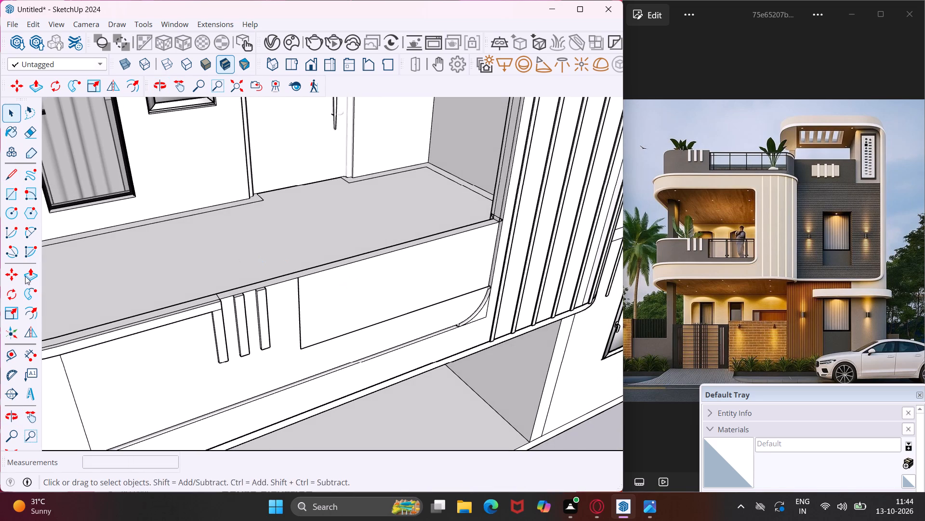
left_click(8, 173)
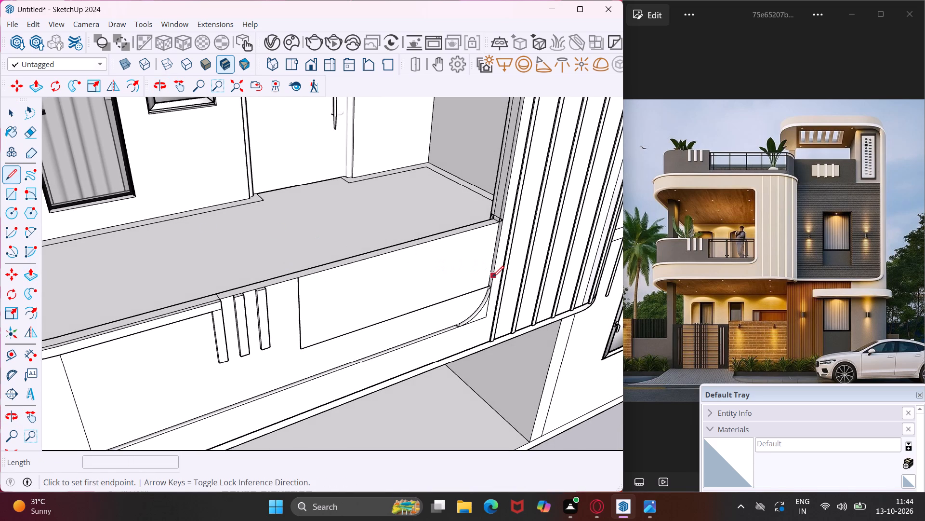
scroll(490, 223, "up", 11)
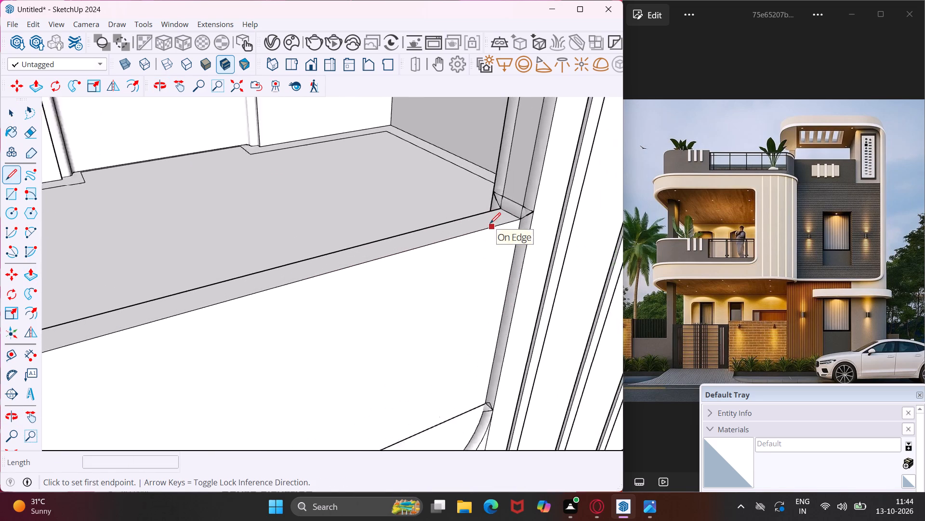
scroll(490, 223, "up", 5)
left_click(535, 215)
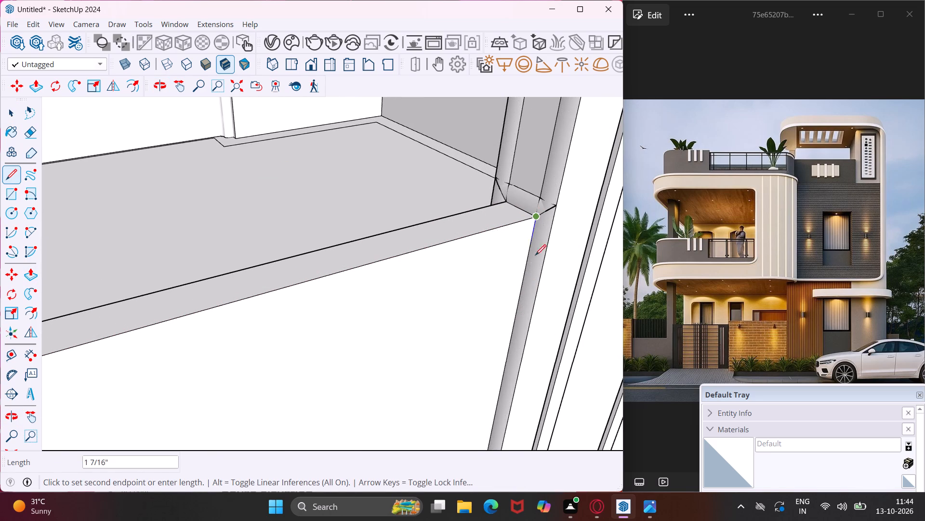
scroll(533, 301, "down", 4)
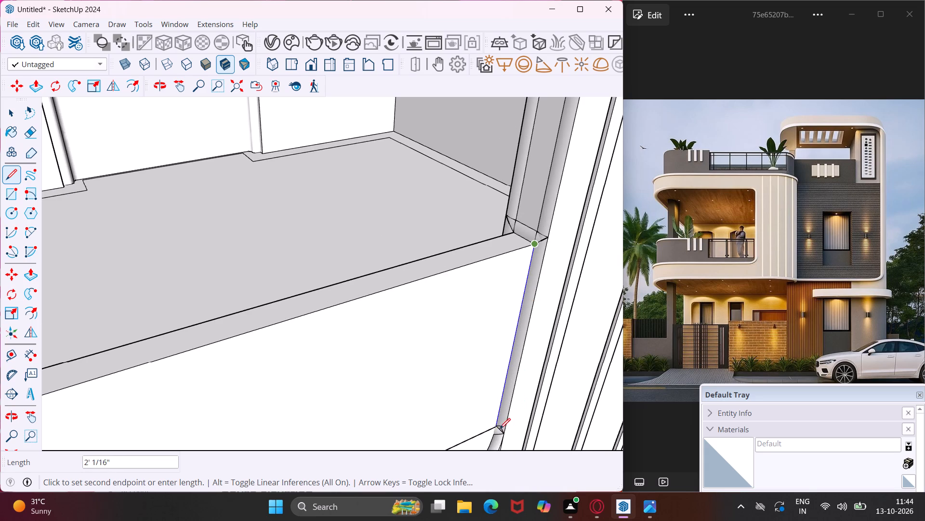
left_click(495, 426)
key("Escape")
Push the outlined parapet face inward about 2 3/4", through the full wall thickness, to cut the railing opening.
key("space")
left_click(454, 394)
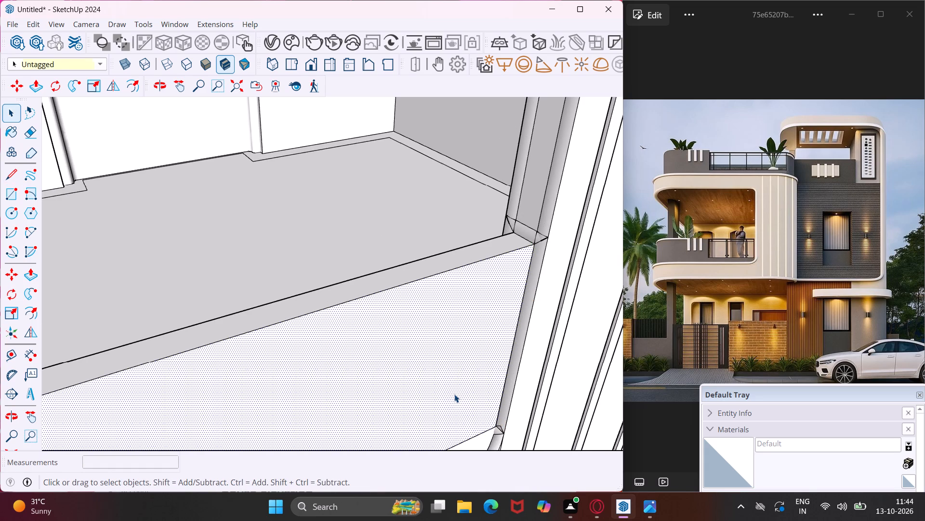
key("p")
left_click(454, 394)
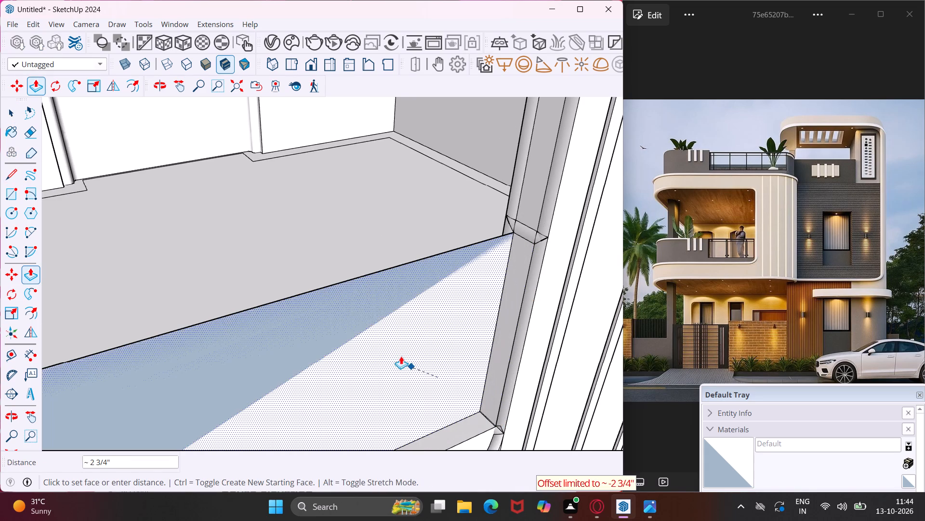
left_click(361, 273)
scroll(361, 273, "down", 3)
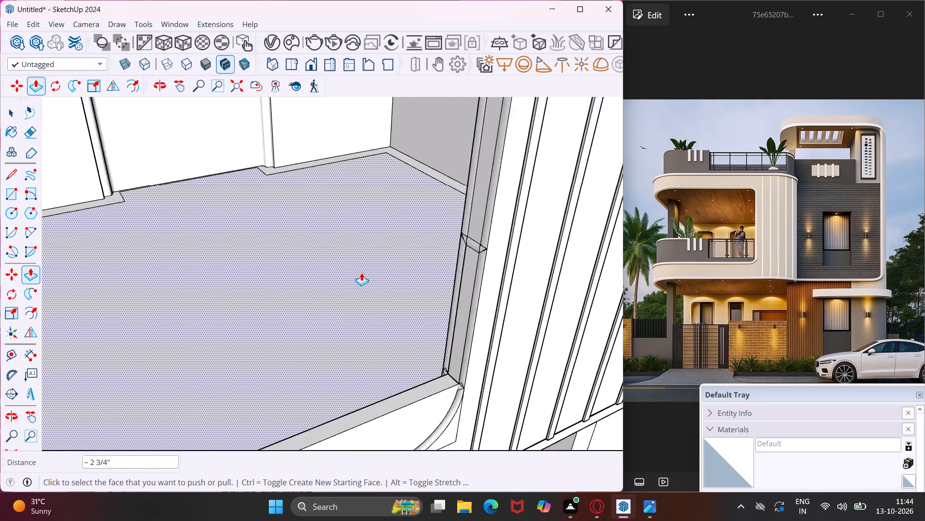
scroll(361, 273, "down", 3)
key("Escape")
key("space")
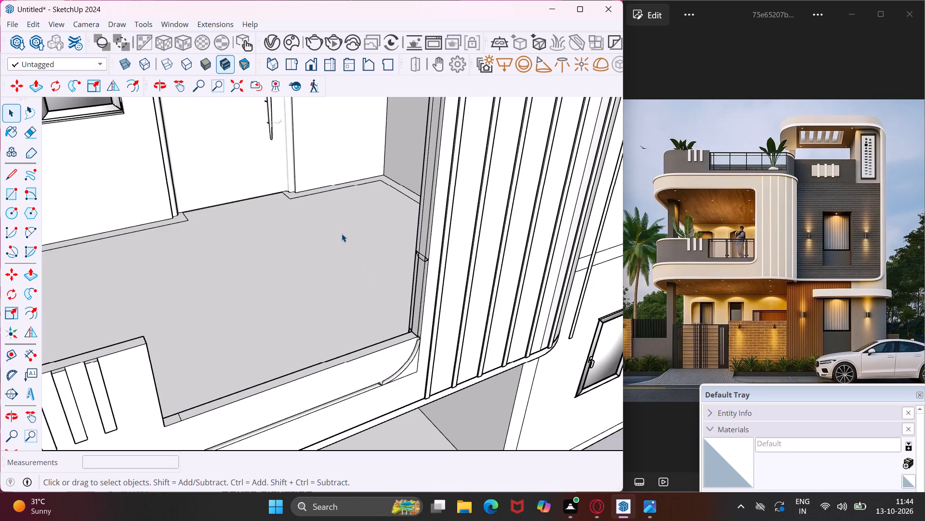
Search 3D Warehouse for "glass relling".
left_click(178, 25)
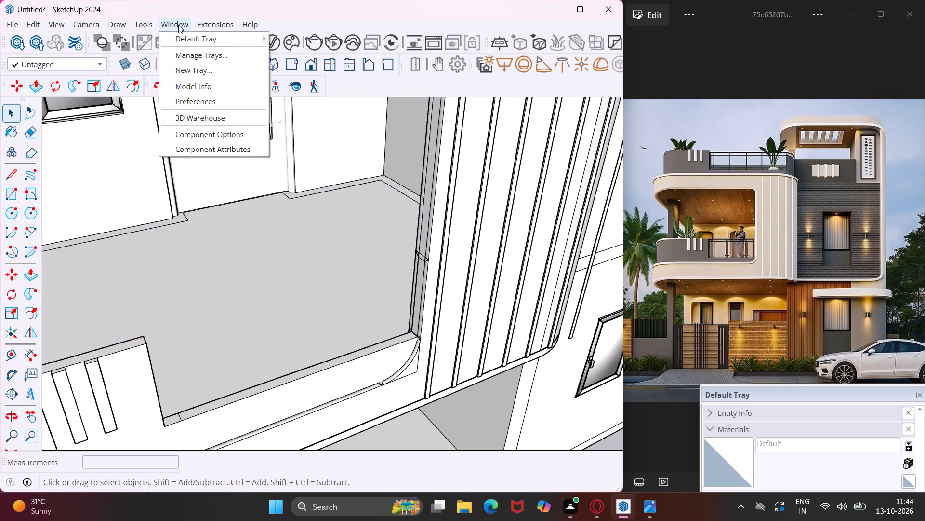
left_click(222, 119)
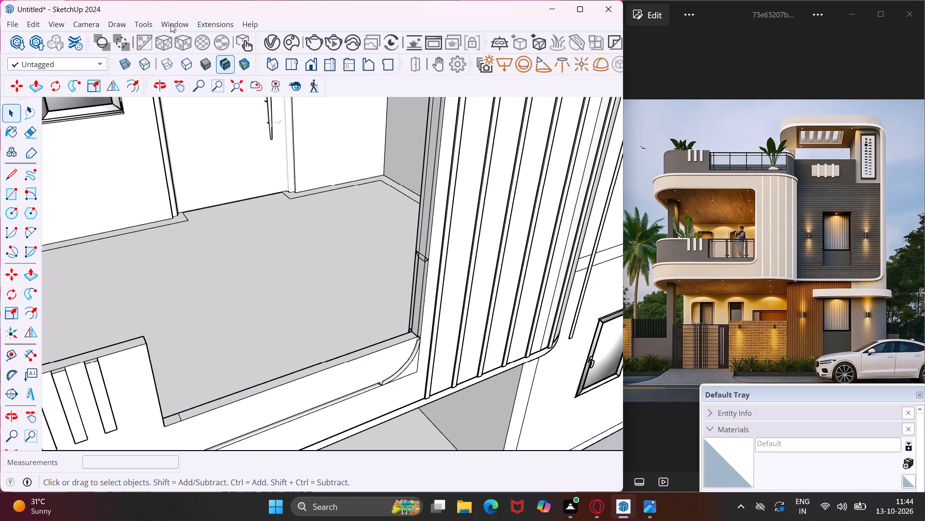
left_click(170, 23)
left_click(217, 112)
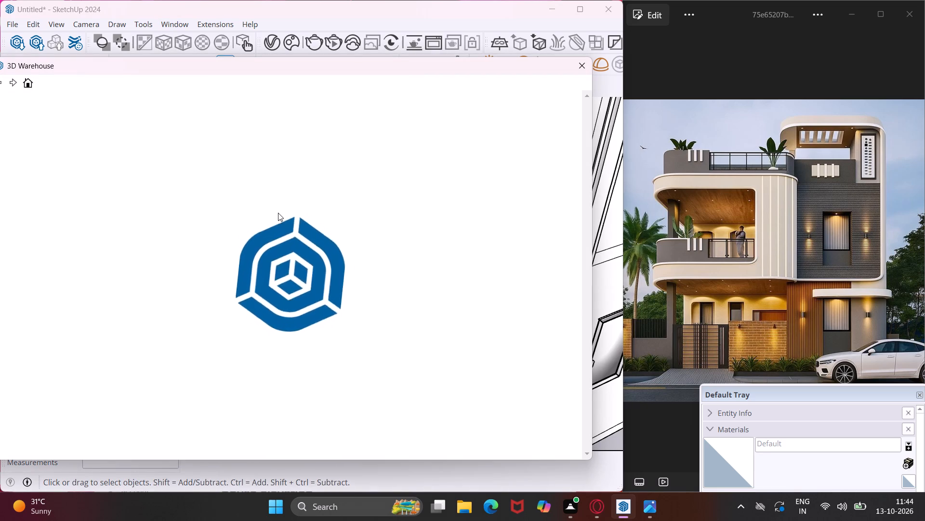
scroll(278, 213, "down", 1)
left_click(216, 113)
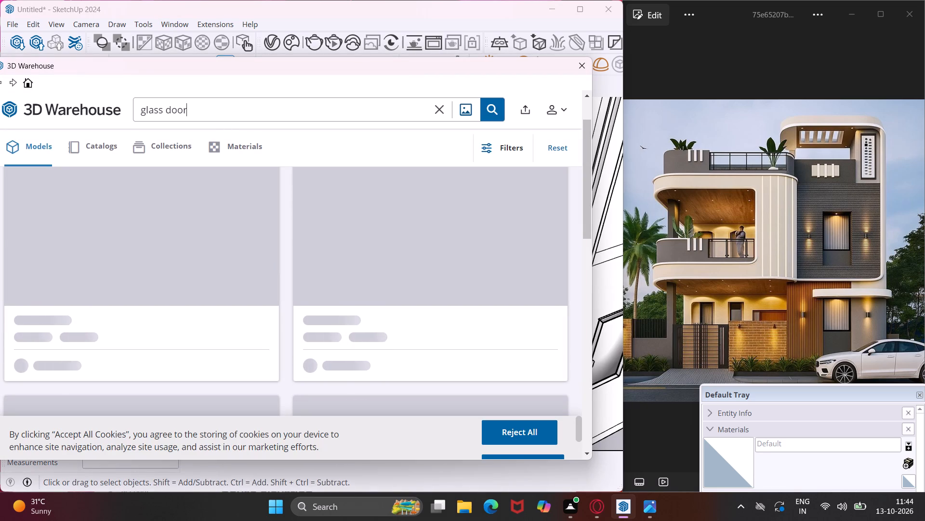
key("BackSpace")
key("BackSpace")
key("BackSpace")
key("BackSpace")
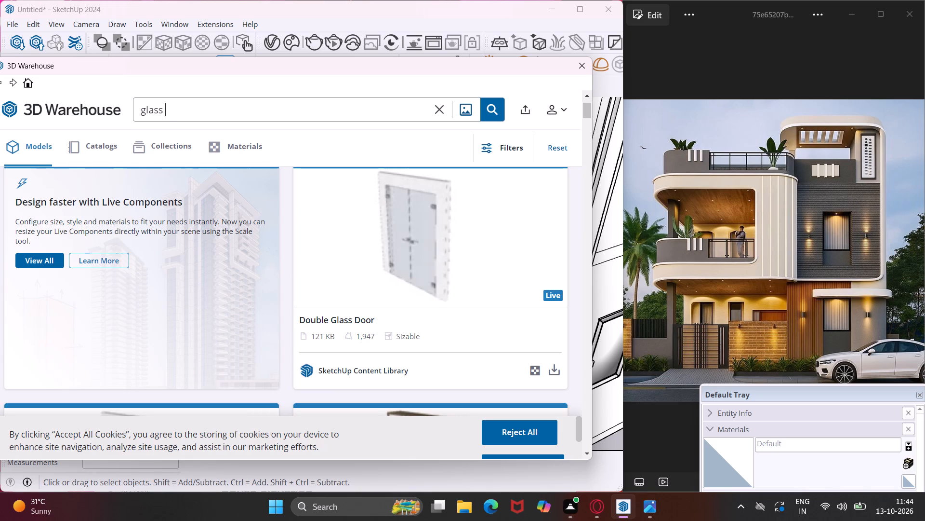
key("r")
type("ell")
key("u")
key("BackSpace")
type("ing")
key("Return")
Import the Glass Relling model and place it on the open ground beside the house.
scroll(273, 245, "down", 3)
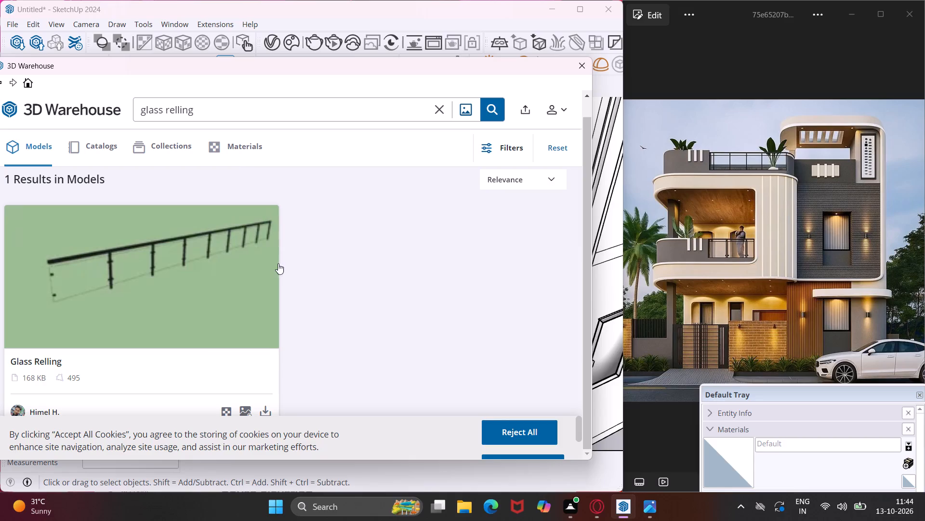
scroll(191, 296, "down", 3)
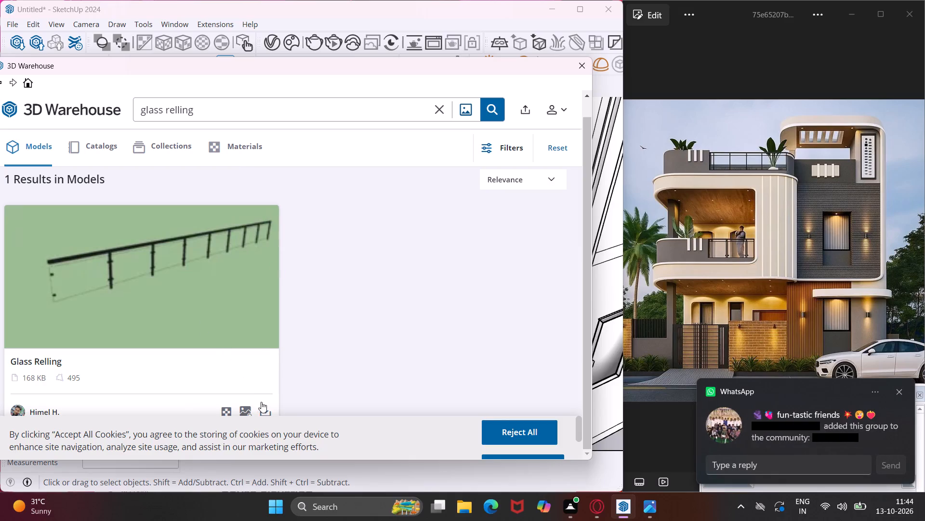
left_click(266, 408)
left_click(260, 277)
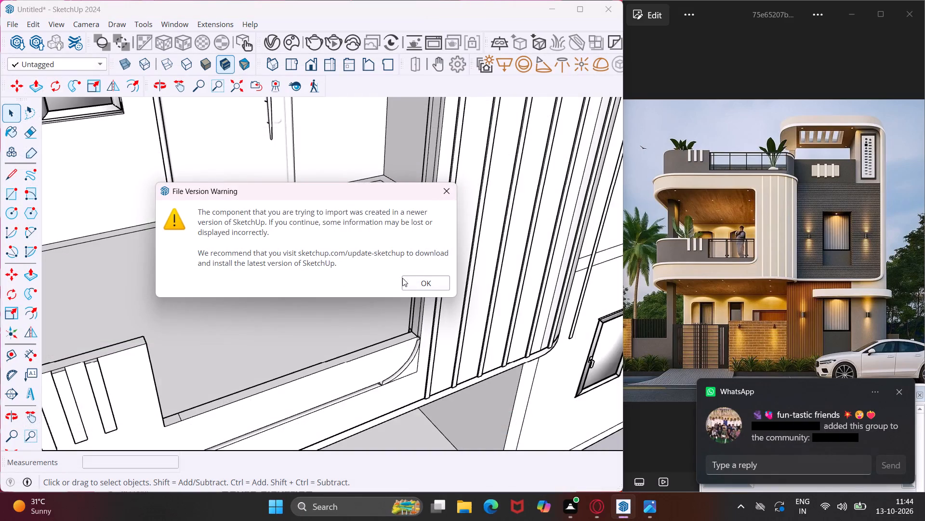
left_click(404, 278)
scroll(350, 329, "down", 7)
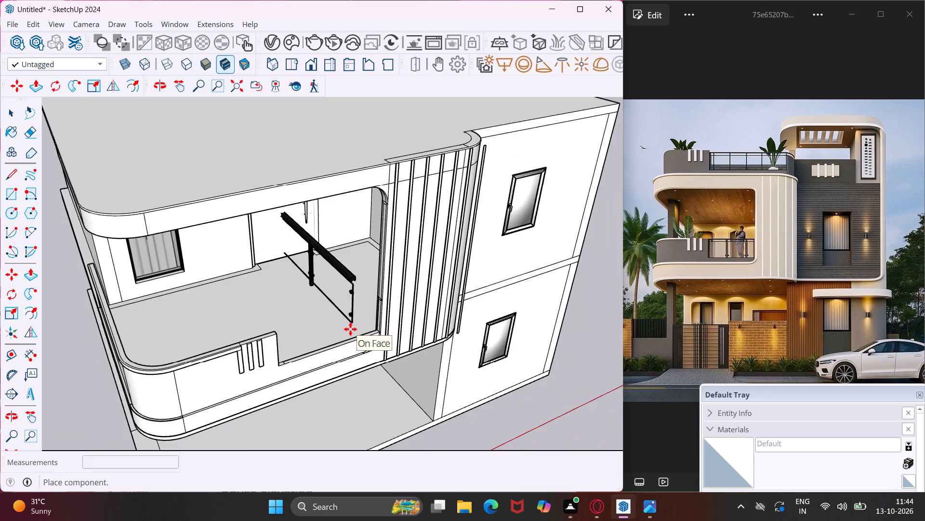
scroll(350, 329, "down", 7)
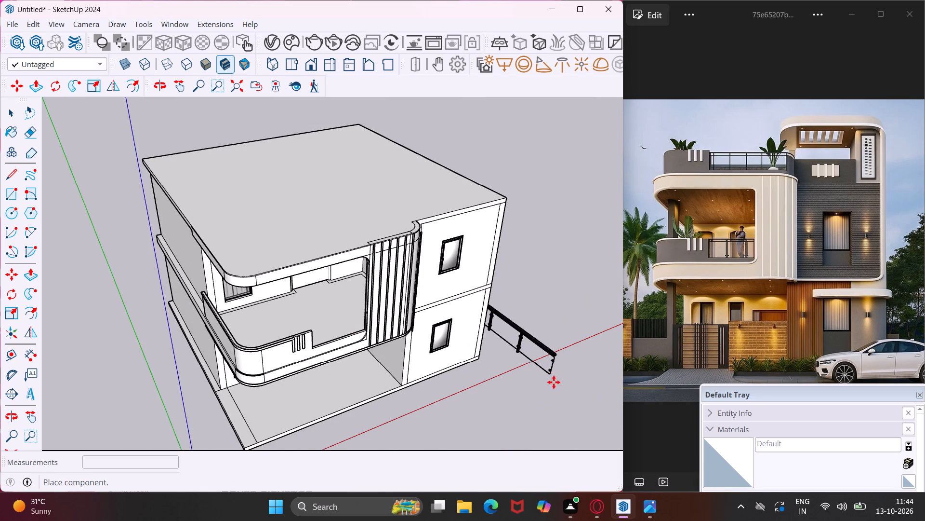
left_click(583, 408)
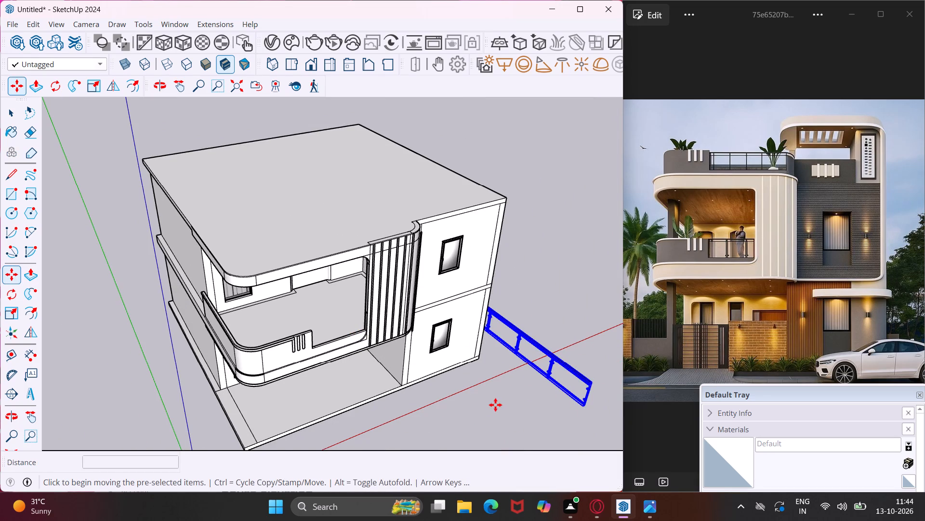
key("Escape")
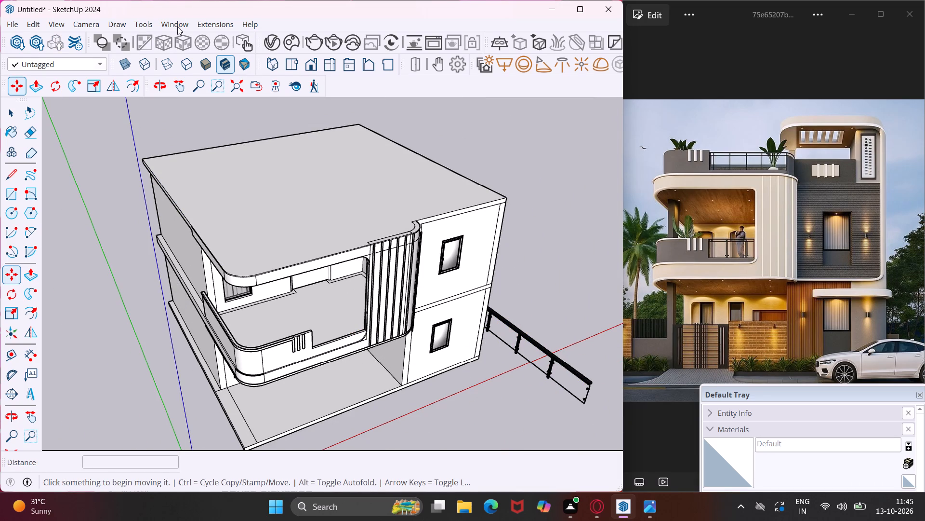
Search 3D Warehouse again with the broader term "relling".
left_click(177, 27)
left_click(208, 120)
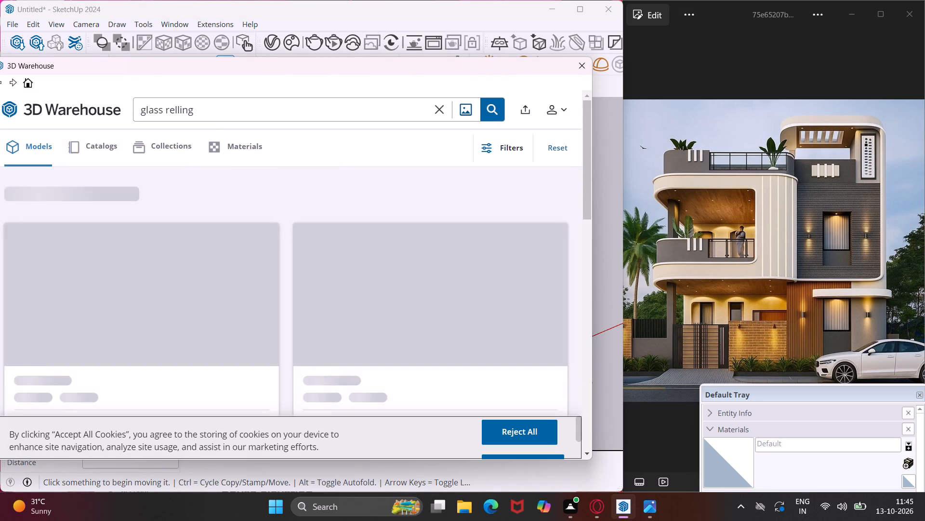
scroll(201, 270, "down", 10)
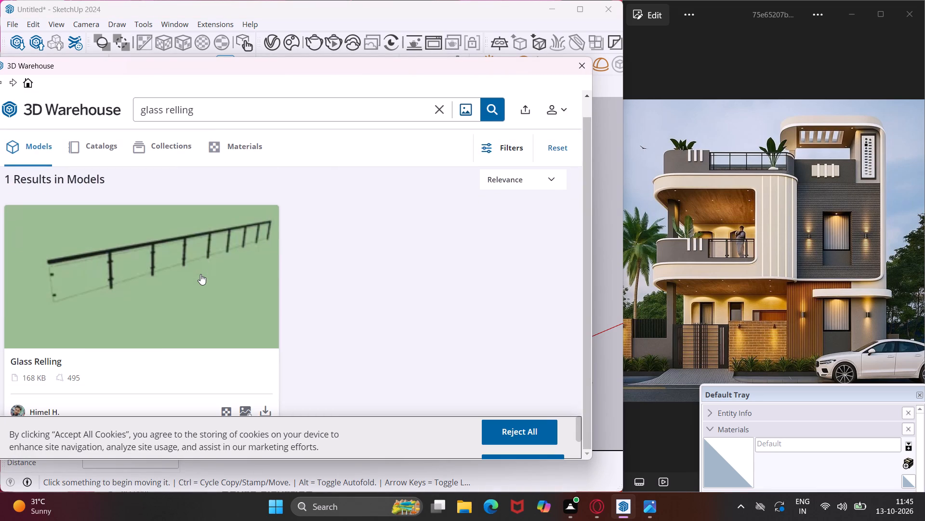
left_click(159, 110)
left_click(164, 113)
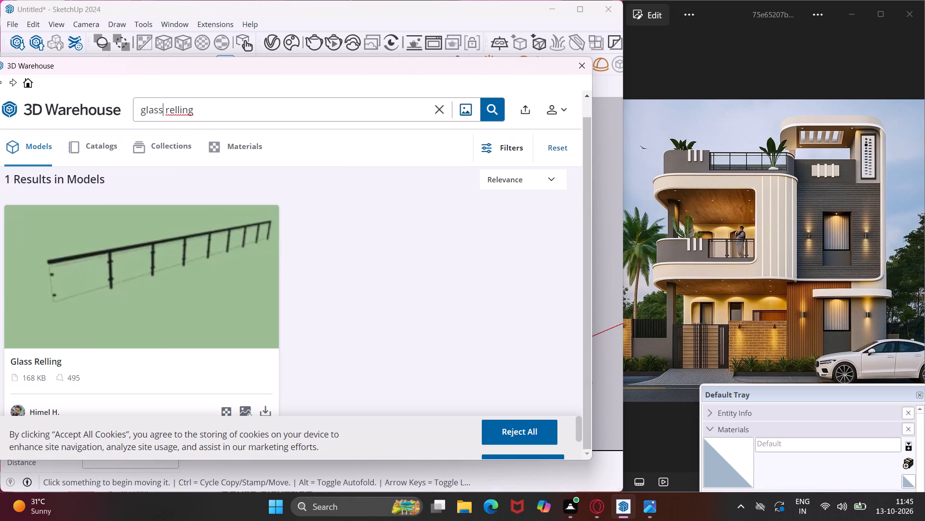
key("BackSpace")
key("BackSpace")
key("BackSpace")
key("BackSpace")
key("BackSpace")
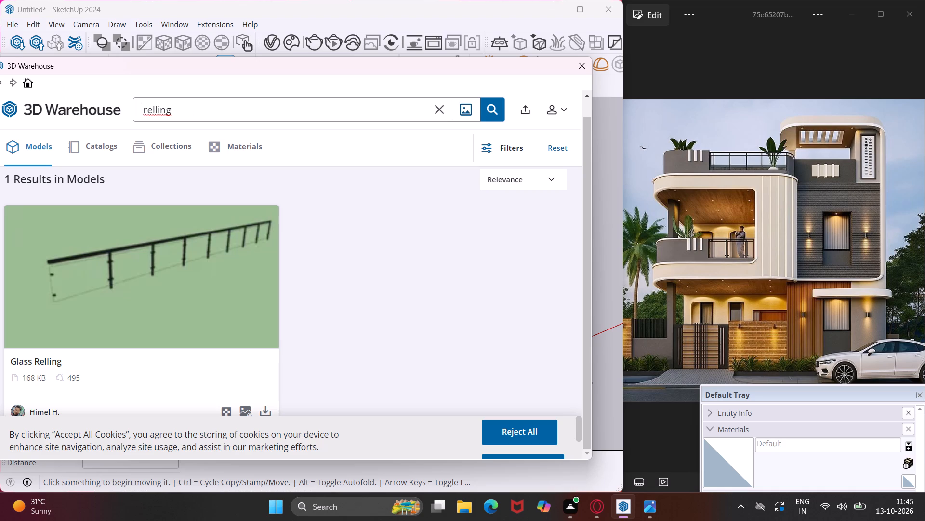
left_click(179, 115)
key("Return")
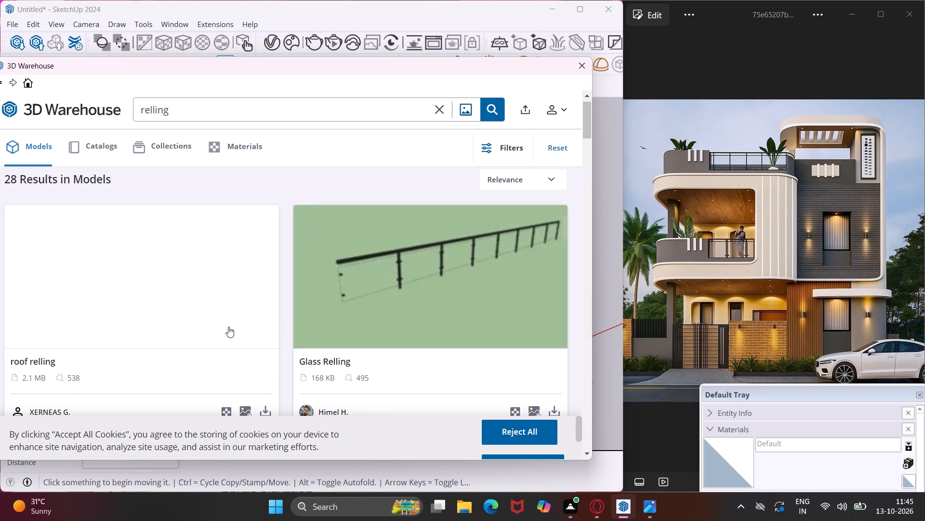
Browse the "relling" results for a railing model that suits the balcony opening in the reference photo.
scroll(234, 337, "down", 4)
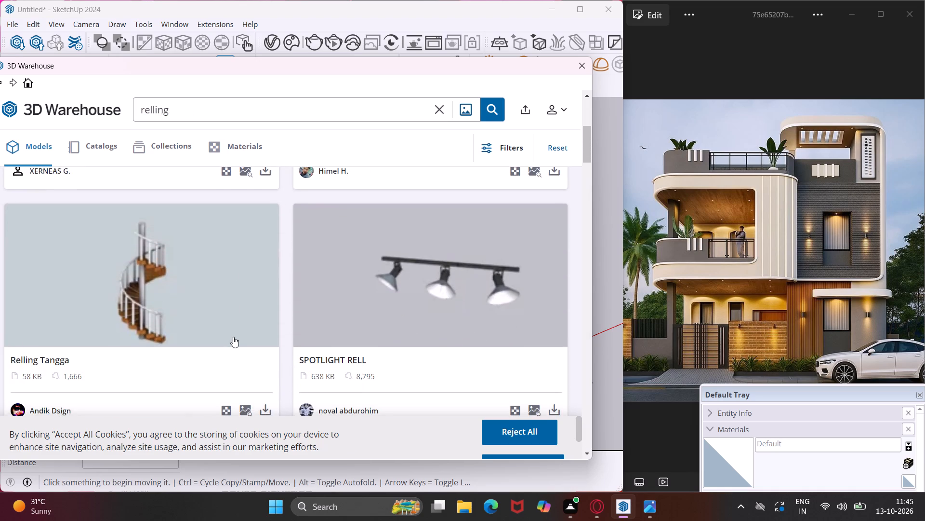
scroll(233, 337, "down", 10)
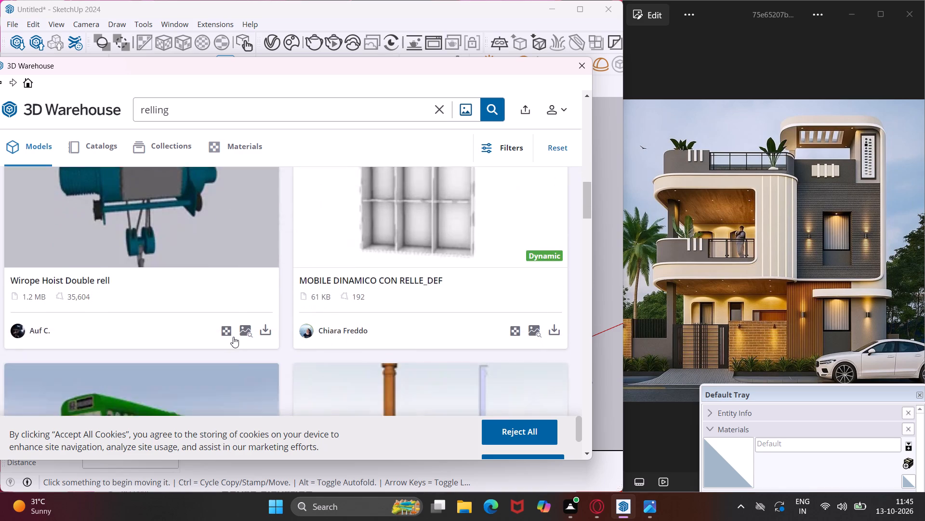
scroll(233, 337, "down", 8)
scroll(233, 337, "up", 3)
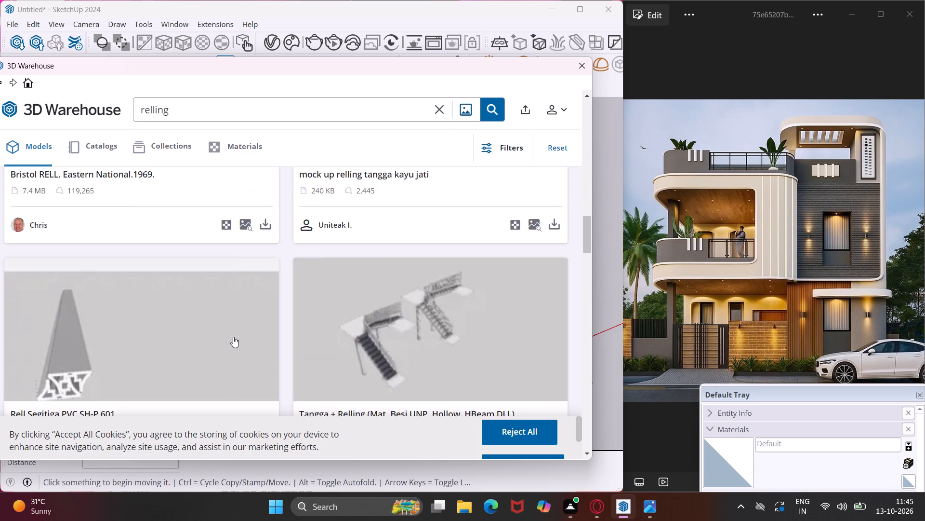
scroll(233, 337, "down", 8)
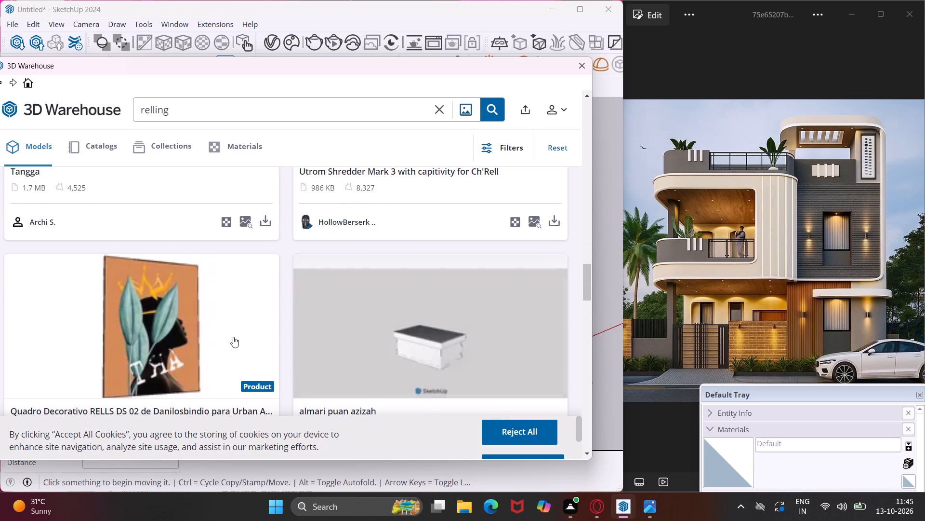
scroll(233, 337, "down", 10)
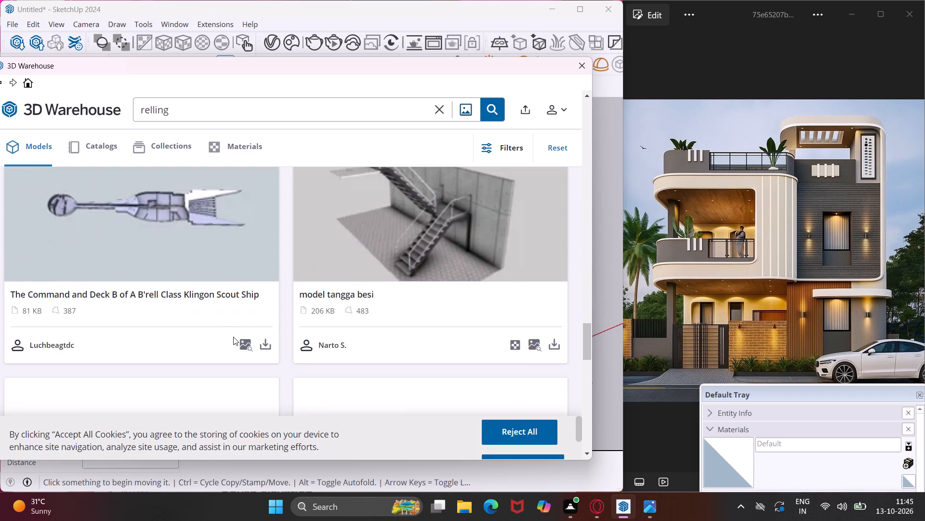
scroll(233, 337, "down", 2)
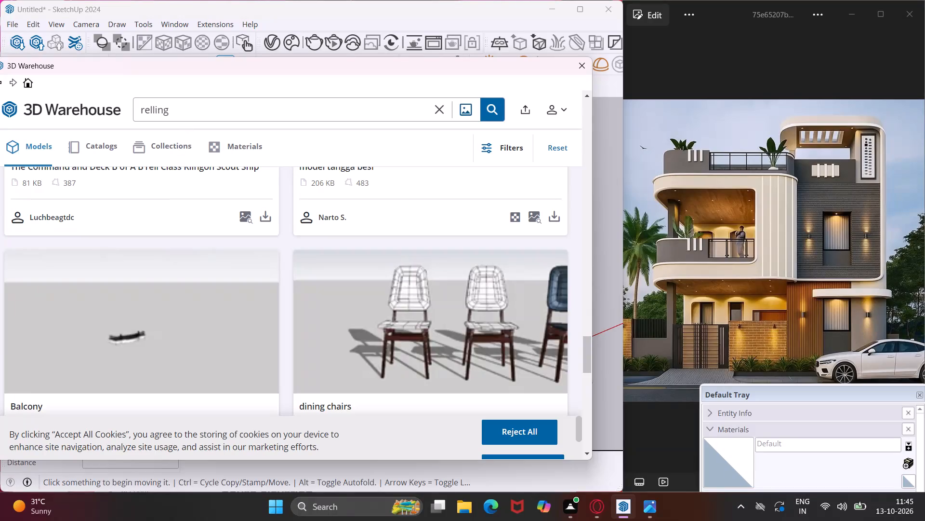
Search 3D Warehouse for "relling glass", check the results, and close the library window.
left_click(186, 116)
key("space")
type("glass")
key("Return")
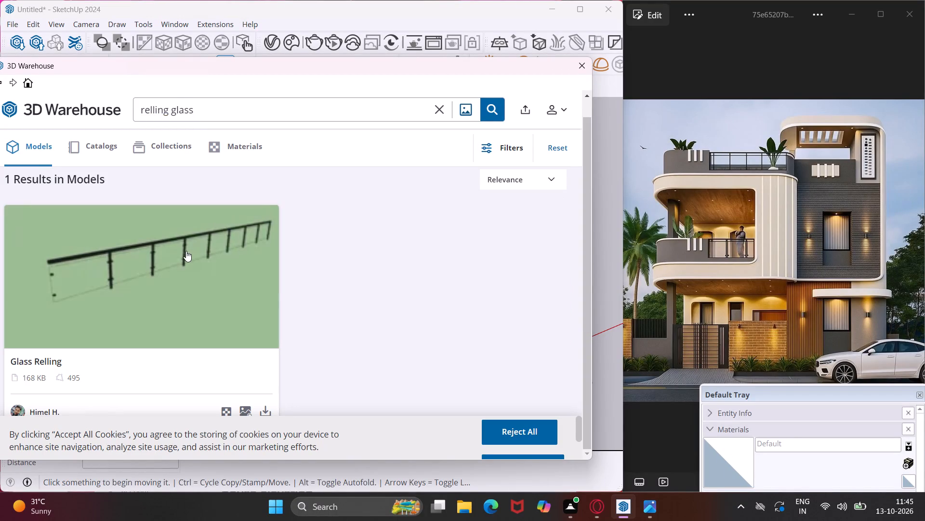
scroll(185, 254, "down", 2)
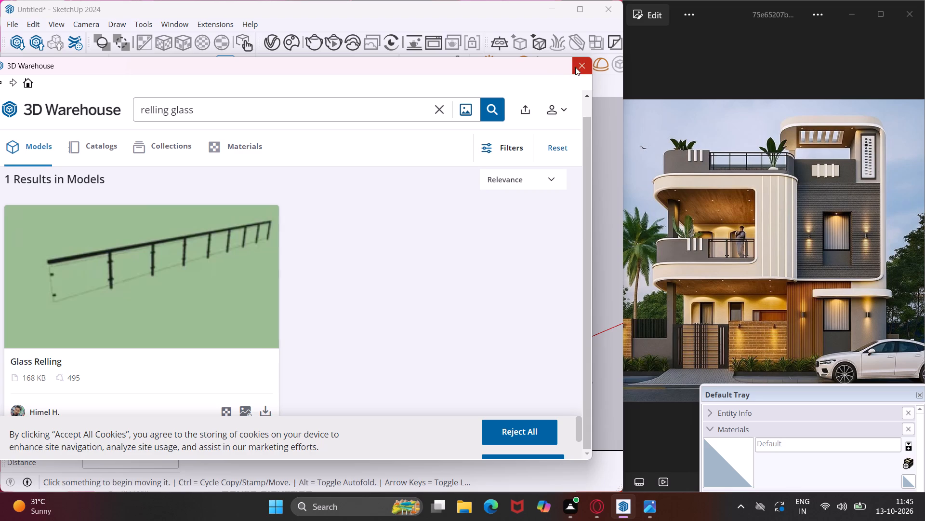
left_click(584, 63)
Rotate the imported glass railing 90 degrees on the ground so it runs parallel to the house front.
scroll(461, 292, "down", 3)
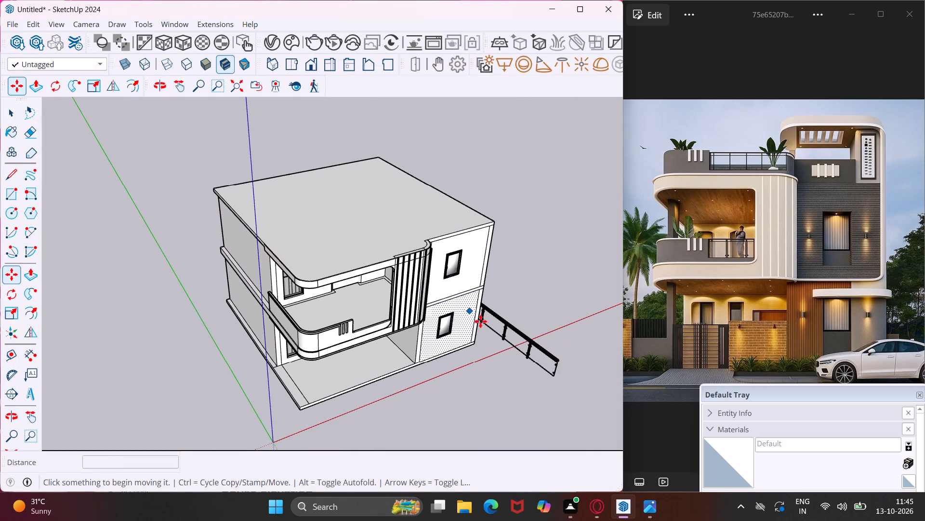
key("Escape")
key("space")
left_click(515, 347)
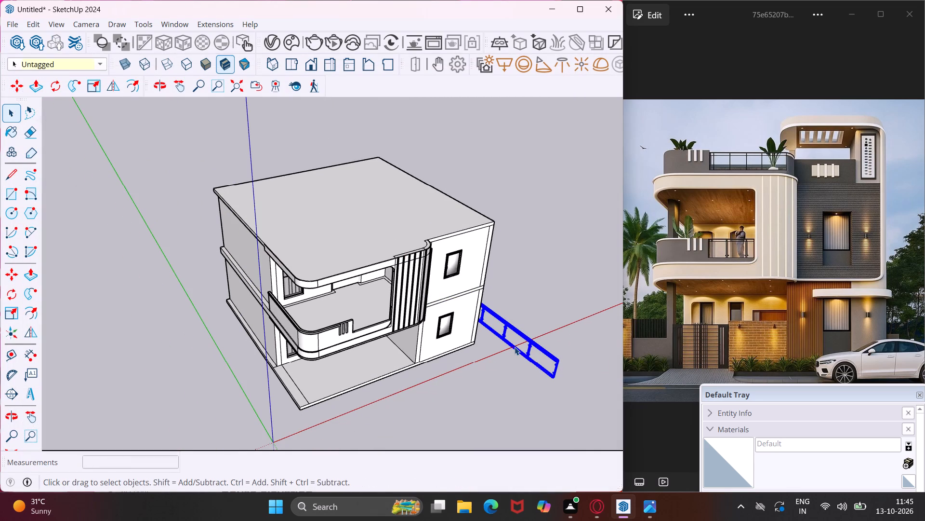
key("m")
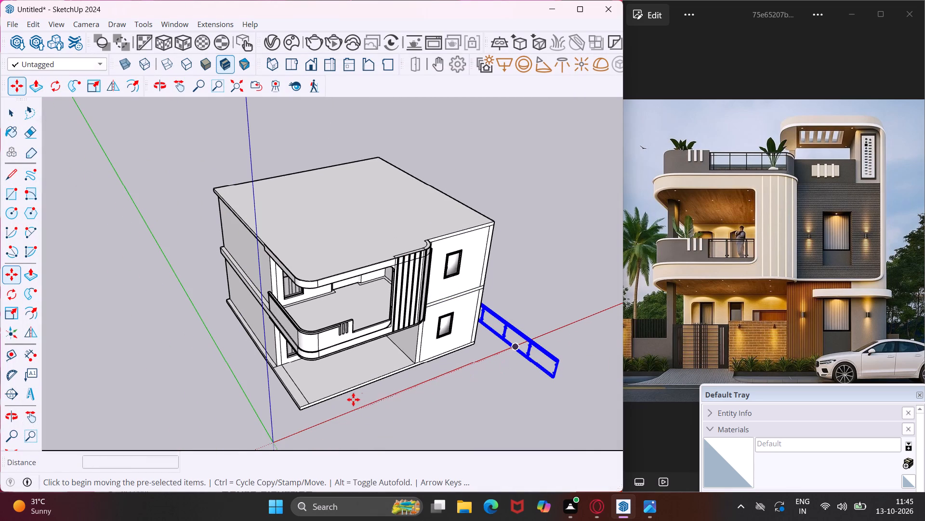
left_click(19, 285)
left_click(529, 377)
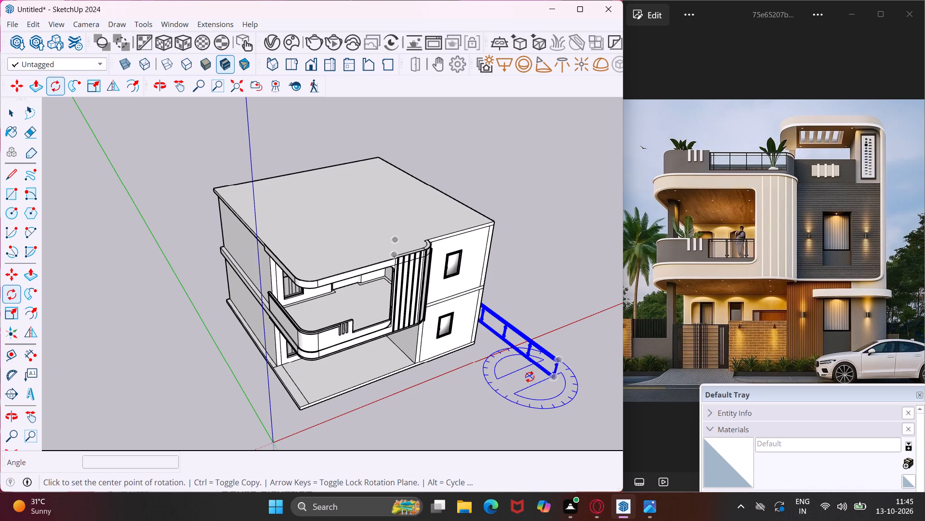
left_click(560, 402)
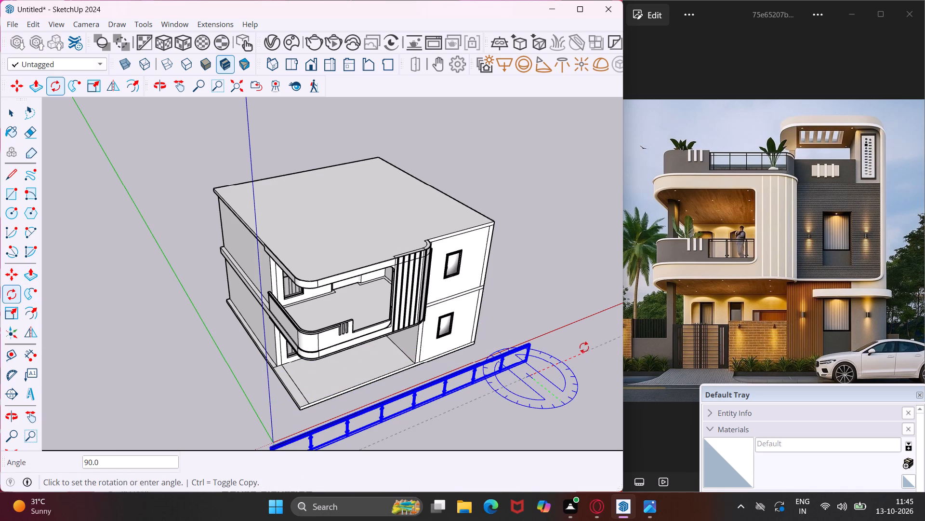
left_click(583, 347)
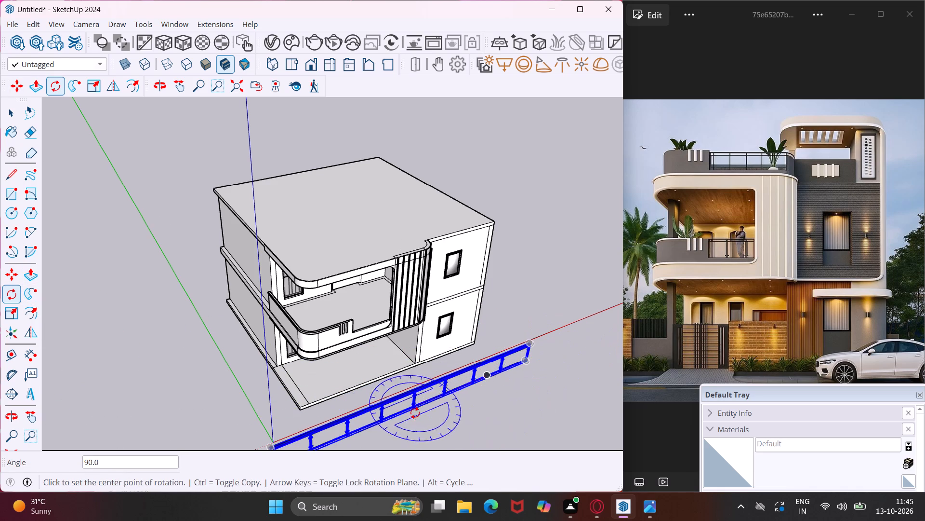
Scale the railing's length down along its own axis to a factor of about 0.11.
middle_click_drag(415, 413, 357, 358)
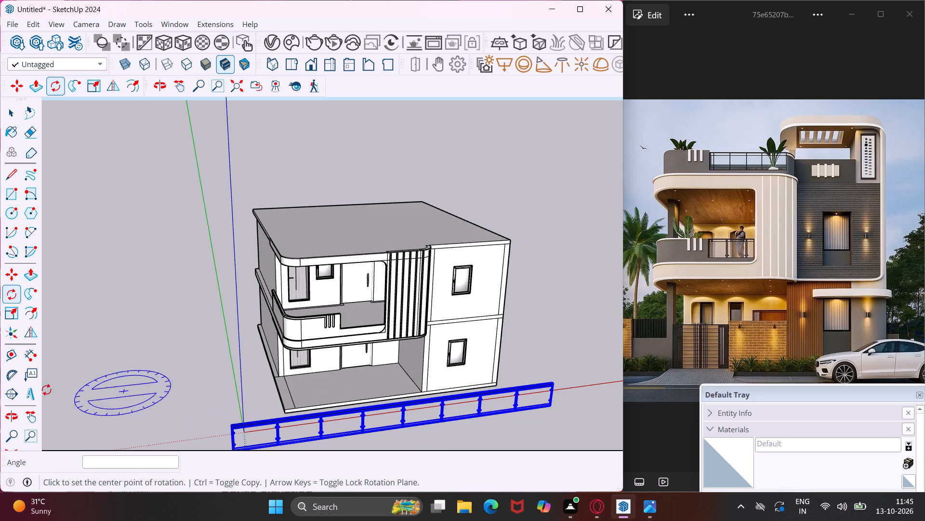
left_click(24, 313)
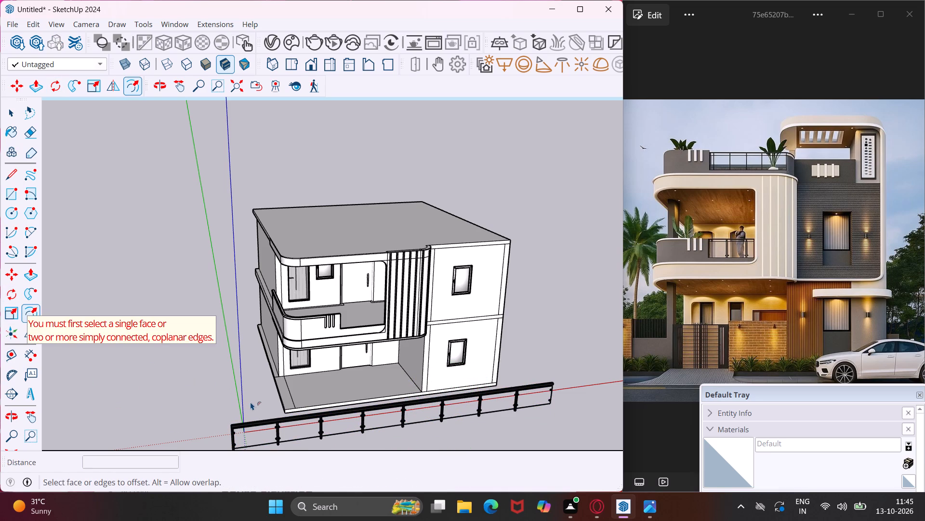
key("Escape")
key("space")
left_click(256, 421)
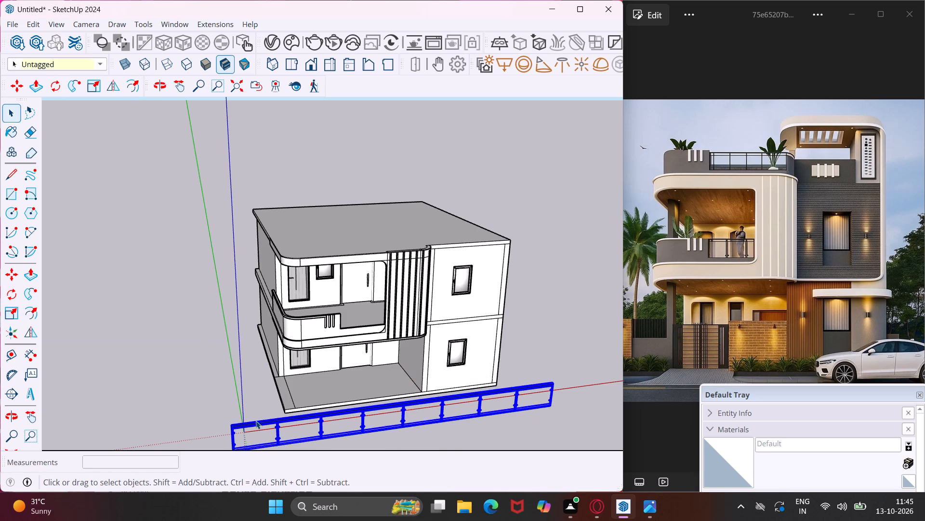
left_click(19, 315)
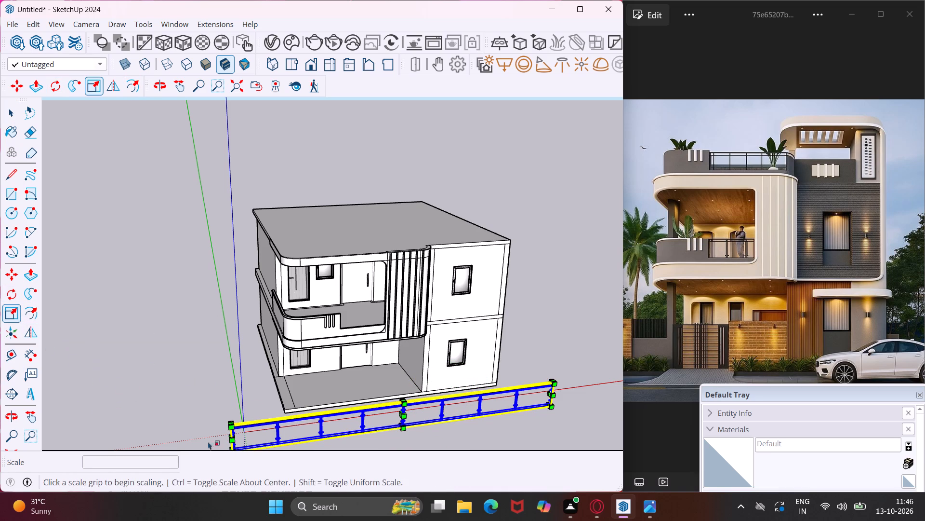
scroll(239, 434, "up", 7)
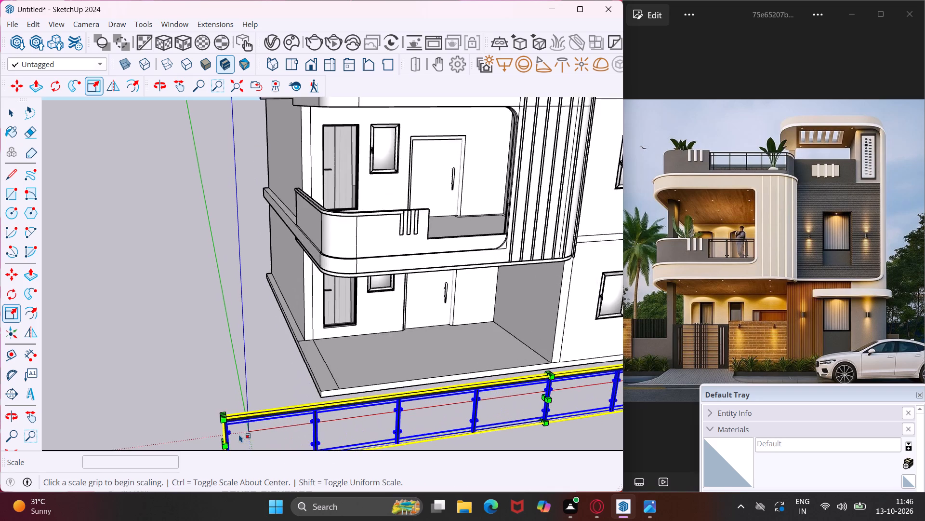
scroll(239, 434, "up", 3)
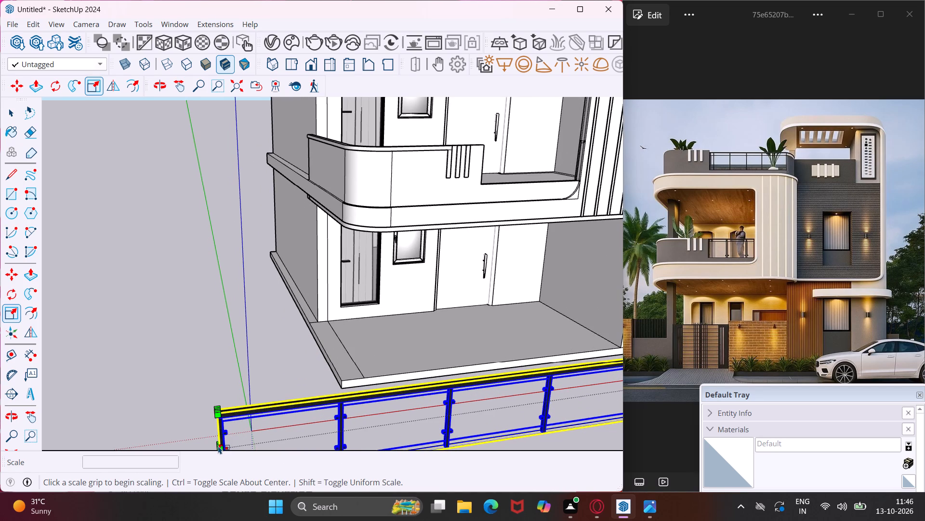
middle_click_drag(218, 446, 331, 392)
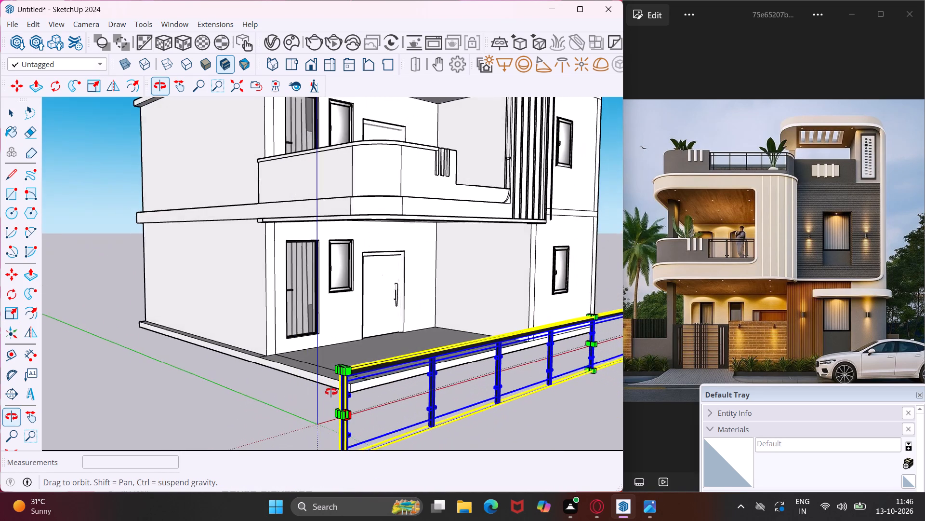
middle_click_drag(331, 392, 333, 391)
scroll(351, 411, "up", 8)
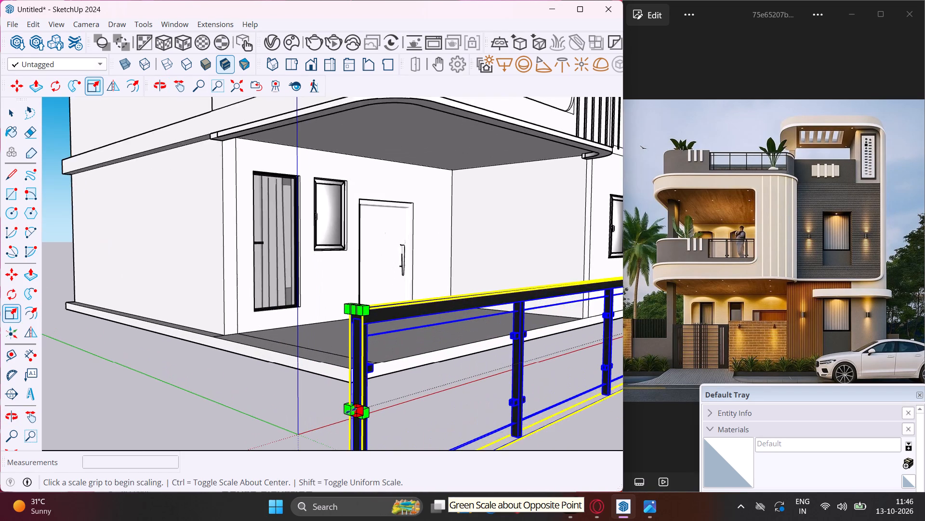
scroll(351, 411, "up", 2)
left_click(357, 411)
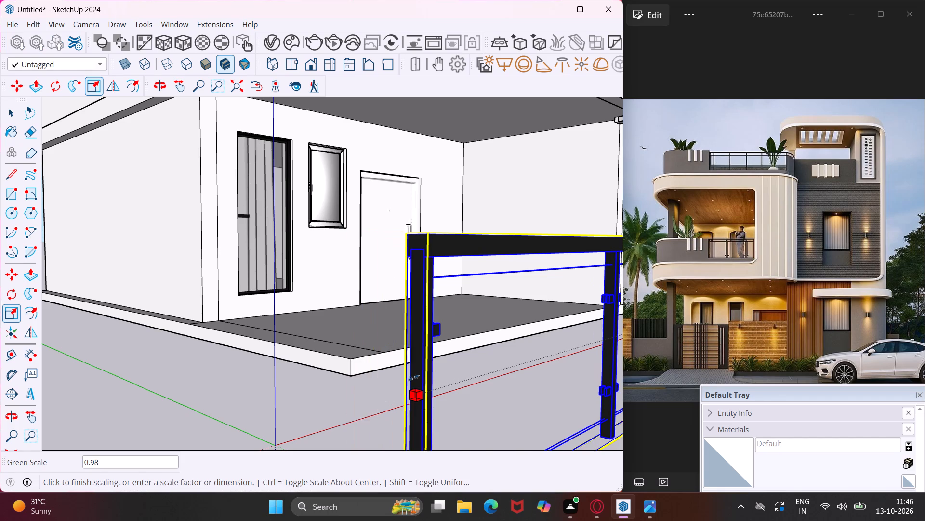
scroll(413, 378, "down", 5)
middle_click_drag(463, 357, 253, 392)
scroll(253, 390, "up", 1)
scroll(253, 390, "down", 2)
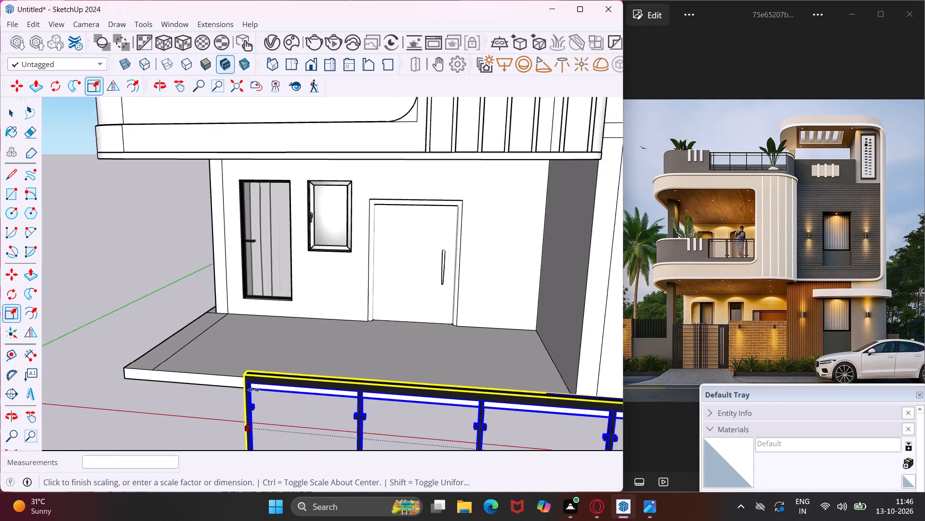
scroll(253, 390, "down", 11)
scroll(263, 386, "up", 1)
scroll(264, 385, "down", 4)
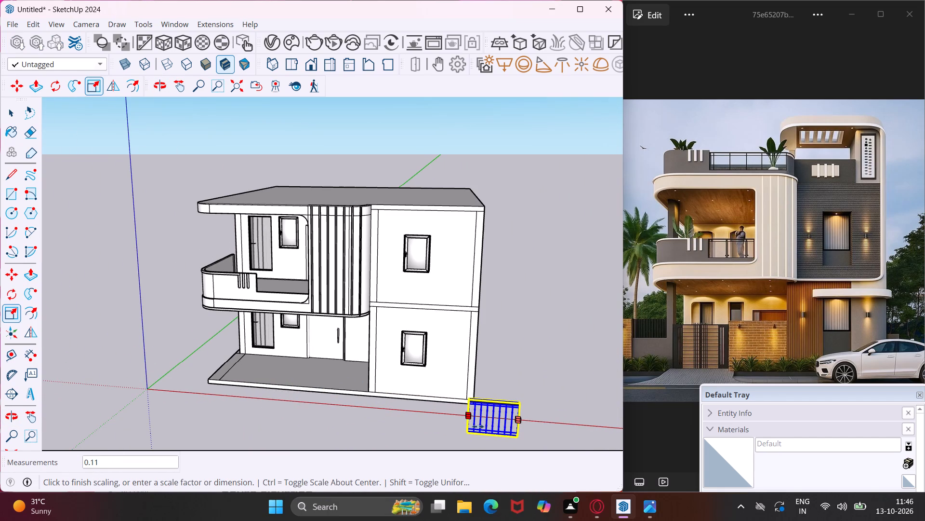
scroll(495, 425, "up", 3)
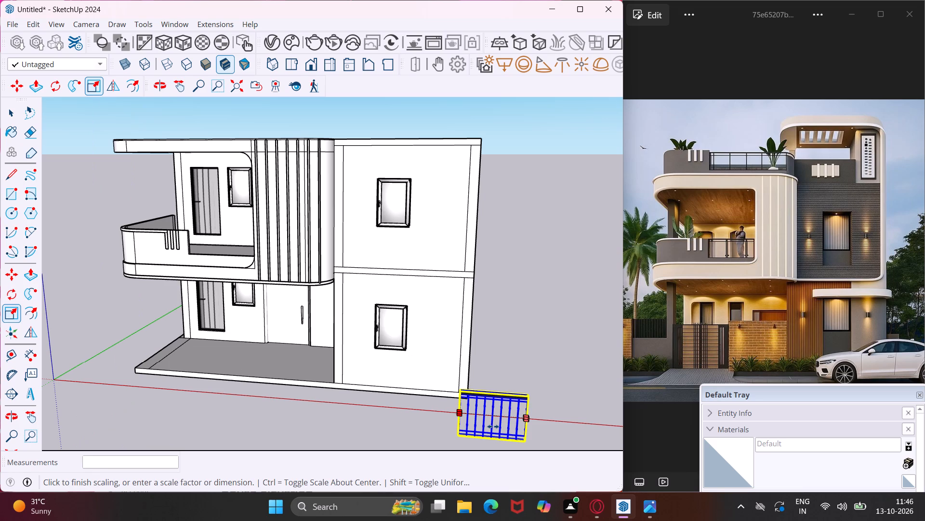
left_click(493, 426)
key("Escape")
Move the shortened railing by its bottom end corner to the lower corner of the upper balcony opening, beside the vertical fins.
key("space")
scroll(518, 435, "up", 3)
left_click(518, 435)
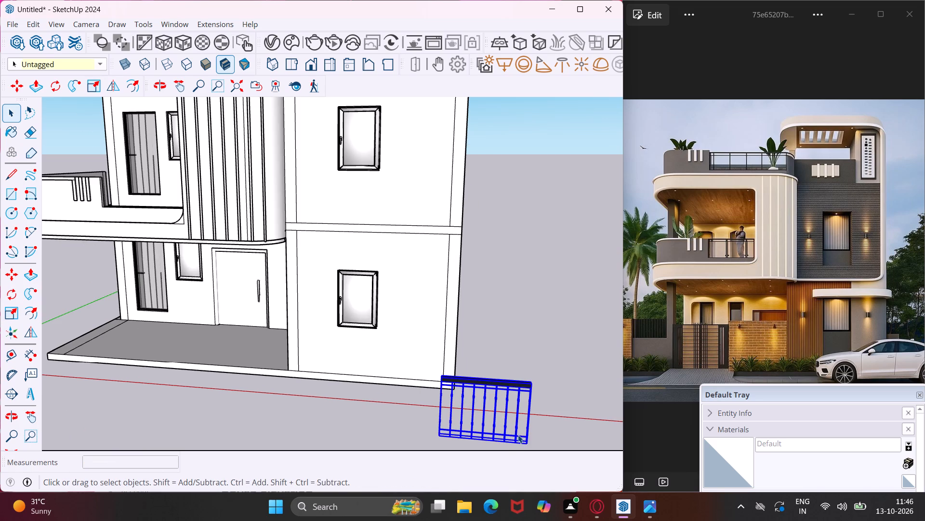
key("m")
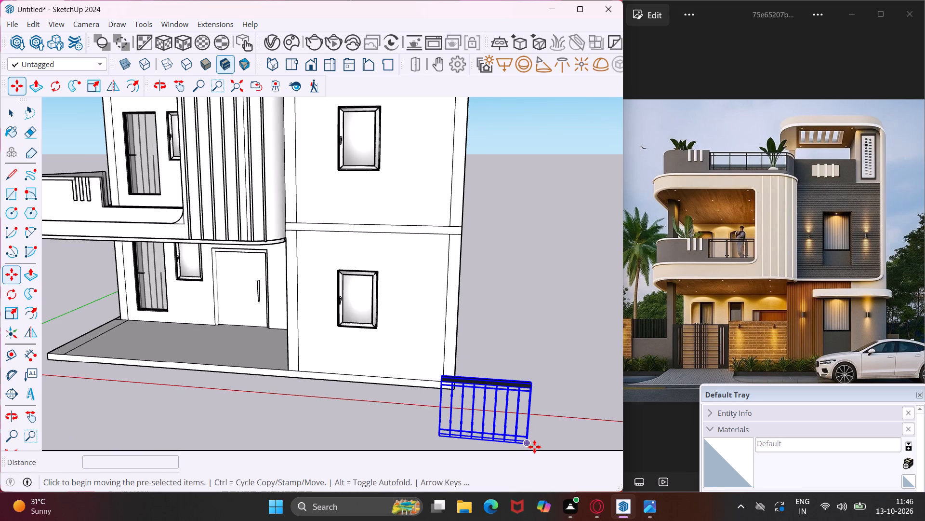
left_click(526, 446)
scroll(421, 394, "down", 5)
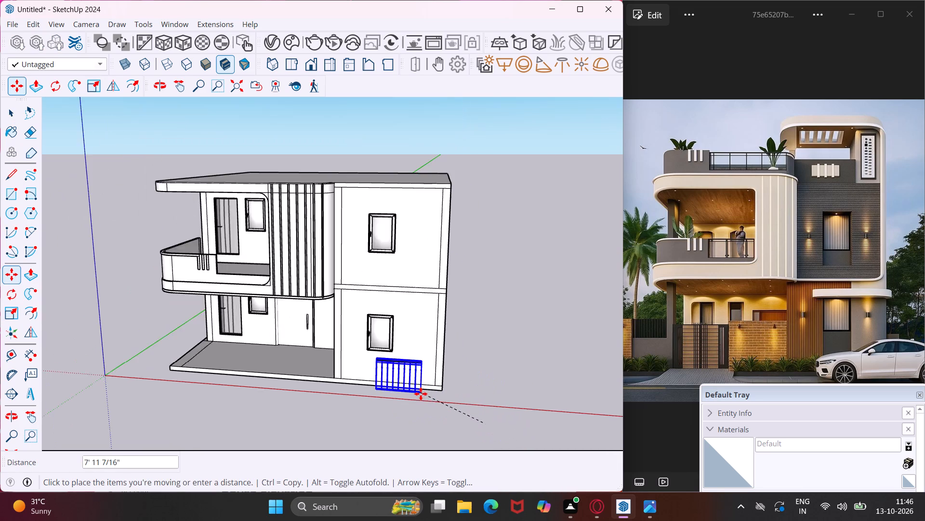
scroll(421, 394, "down", 4)
scroll(306, 312, "up", 7)
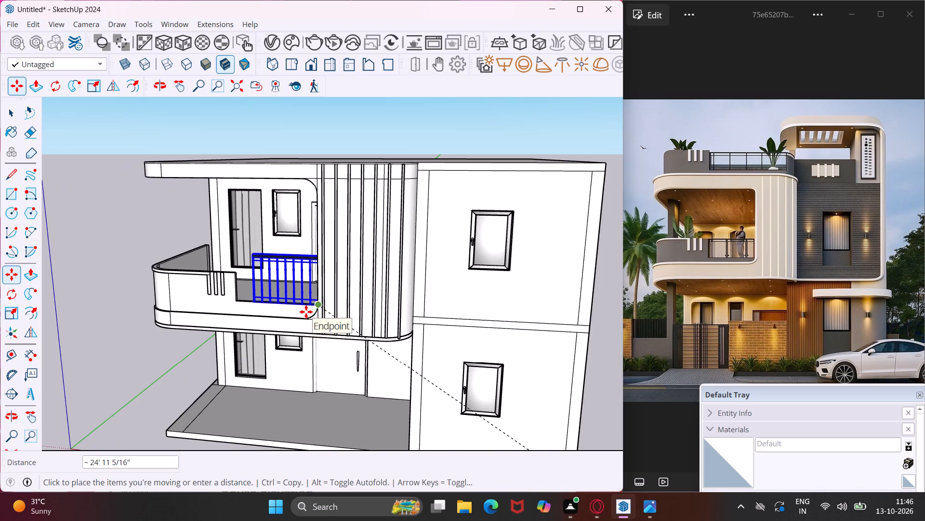
middle_click_drag(306, 312, 466, 350)
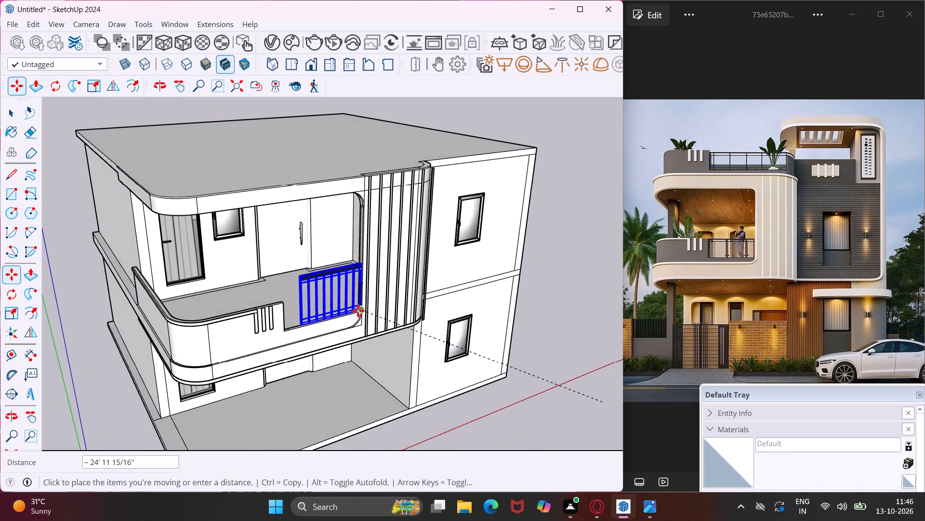
scroll(358, 311, "up", 20)
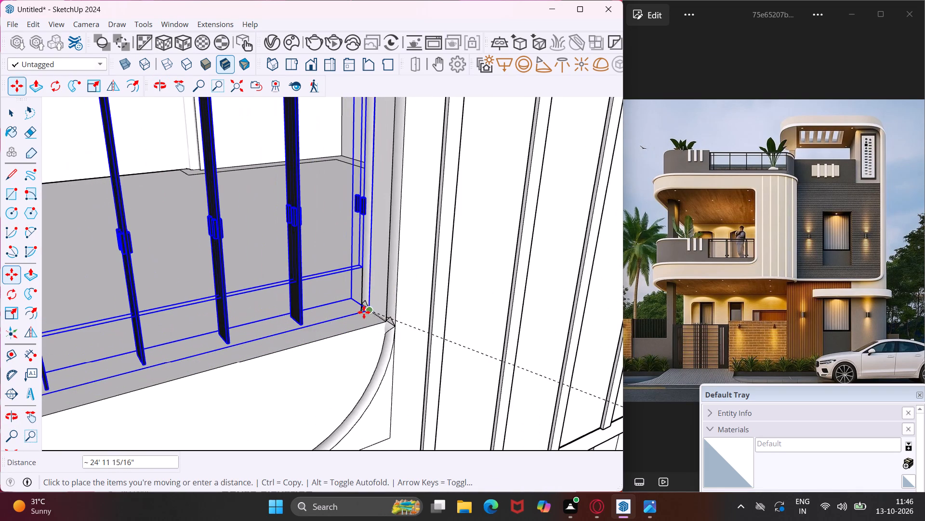
scroll(380, 316, "up", 4)
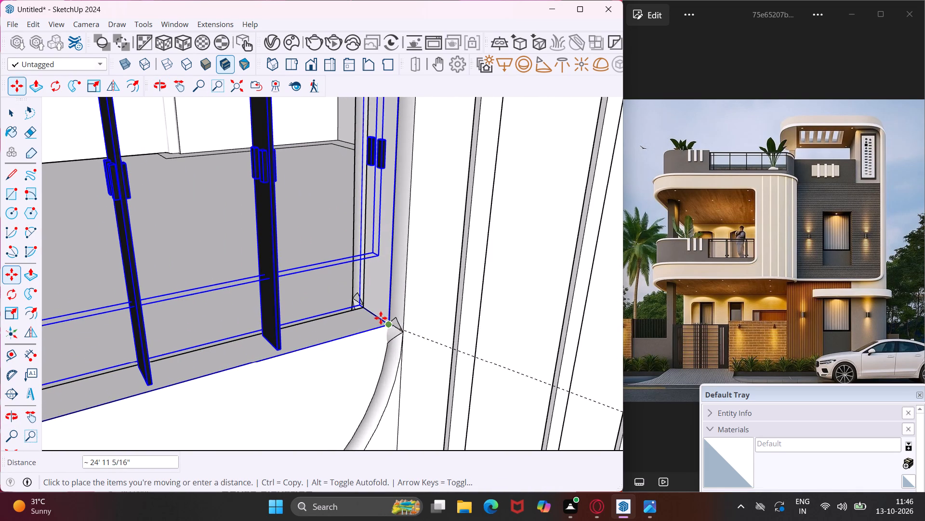
left_click(386, 322)
Scale the railing's length by about 1.28 so it reaches the opposite side of the balcony opening.
scroll(290, 338, "down", 4)
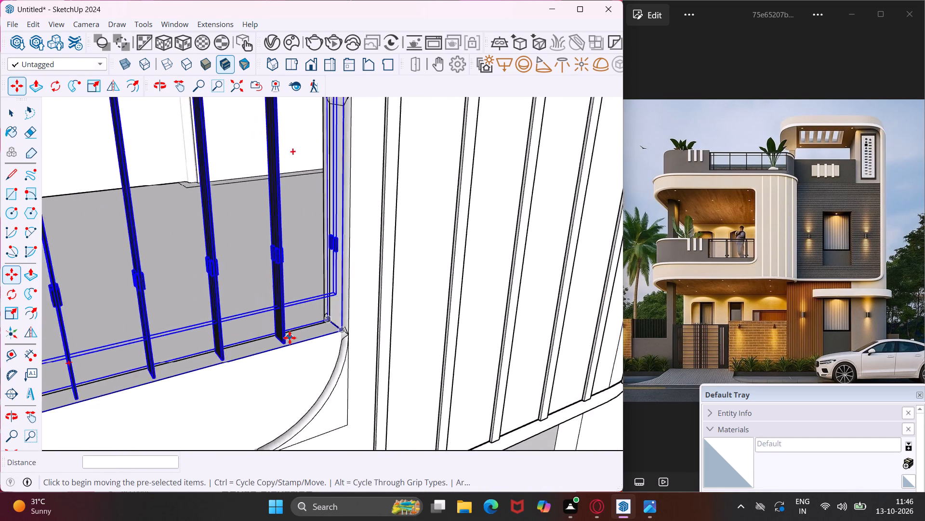
scroll(290, 338, "down", 16)
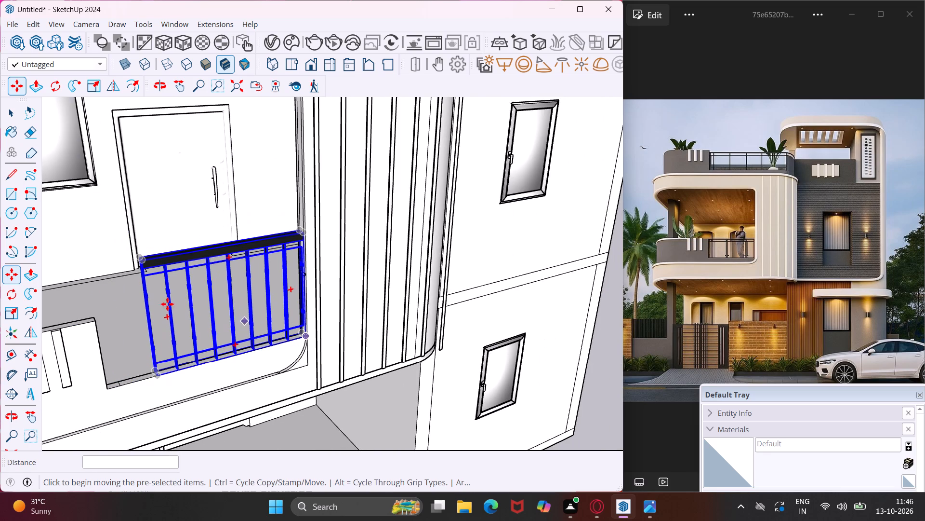
left_click(11, 312)
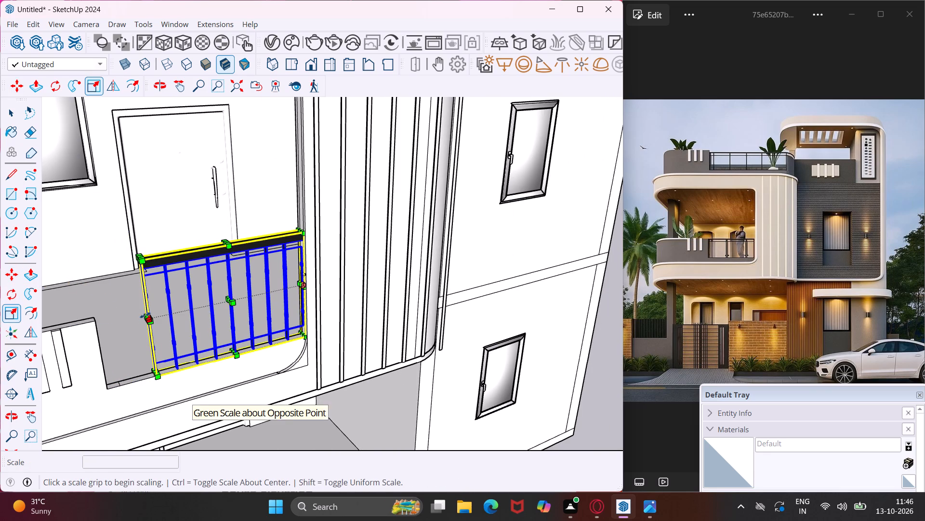
scroll(145, 315, "up", 7)
left_click(156, 326)
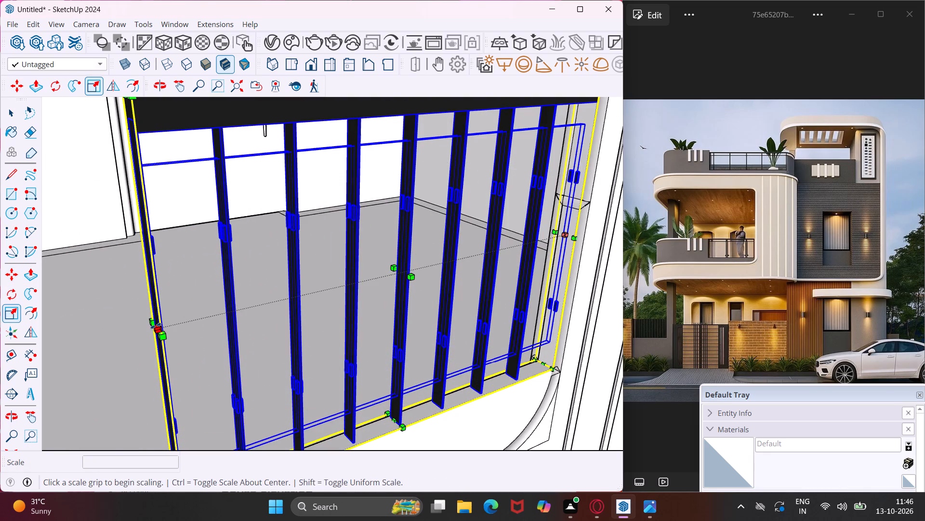
scroll(147, 329, "down", 13)
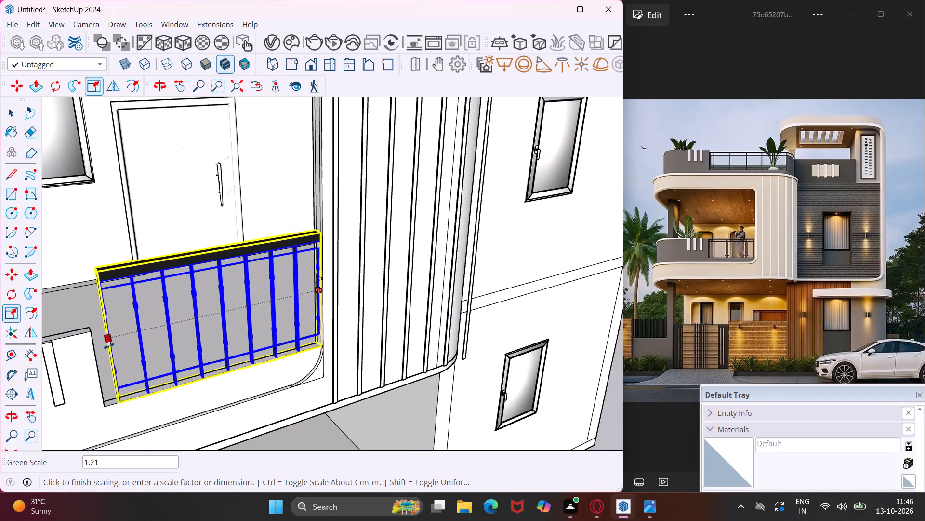
left_click(98, 356)
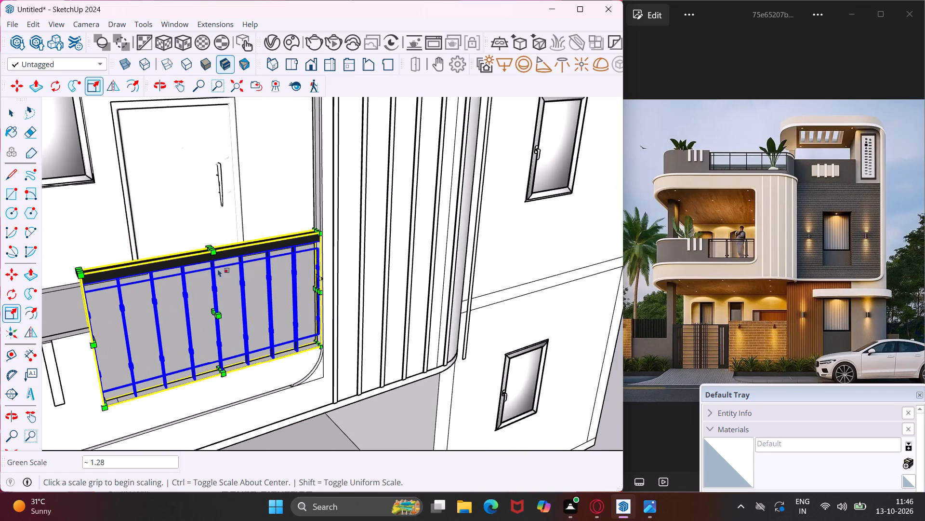
scroll(210, 248, "up", 9)
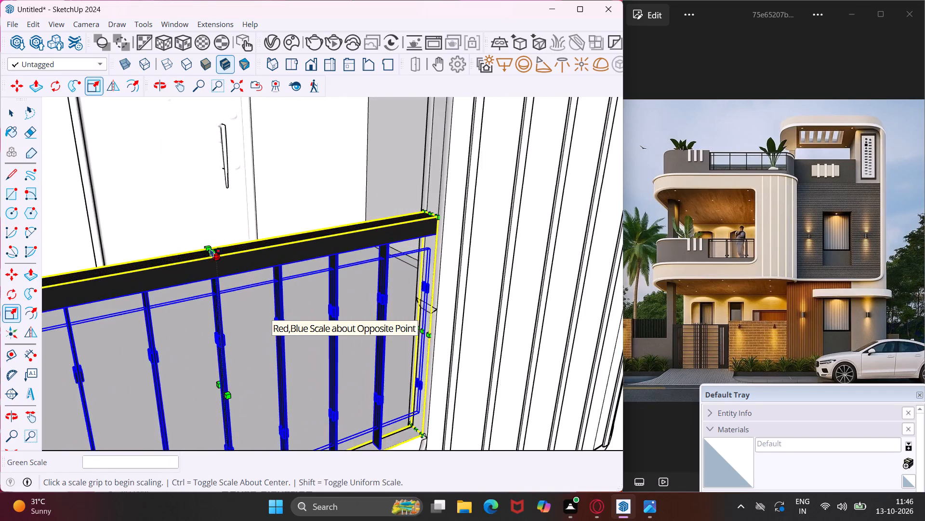
Scale the glass railing's height down to a factor of about 0.60 in the upper balcony opening.
scroll(210, 248, "up", 2)
left_click(213, 254)
scroll(211, 265, "down", 3)
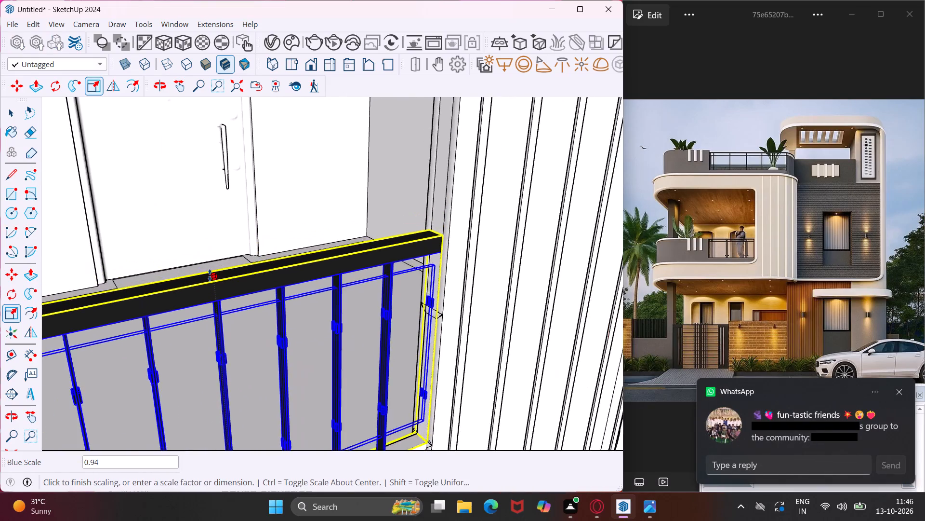
scroll(210, 275, "down", 12)
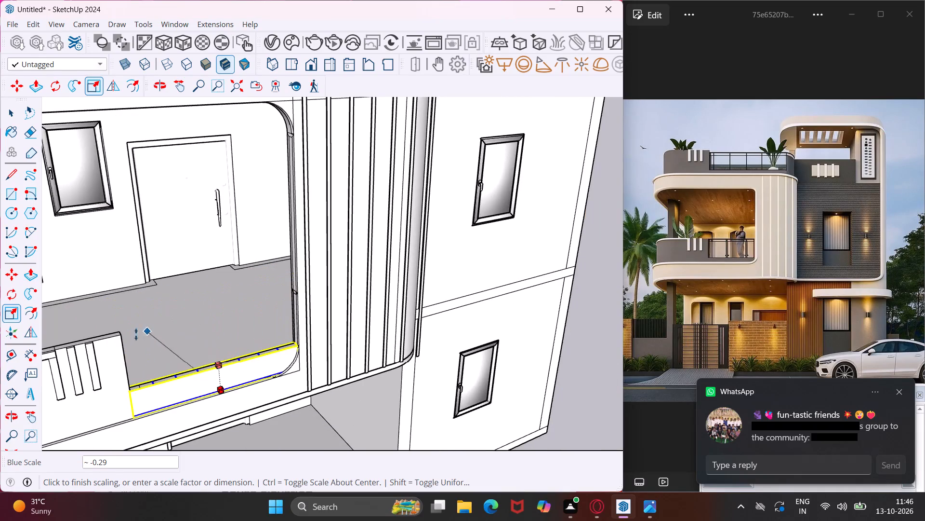
left_click(120, 333)
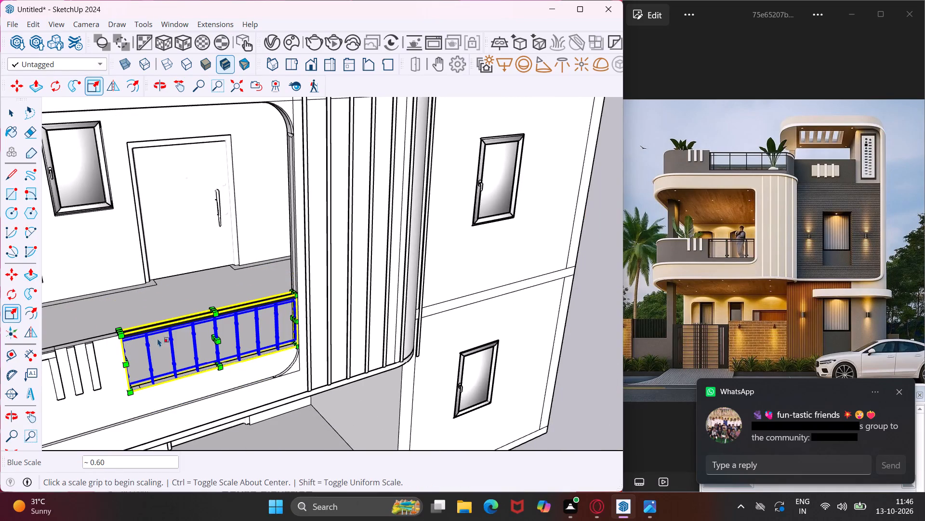
scroll(213, 343, "up", 12)
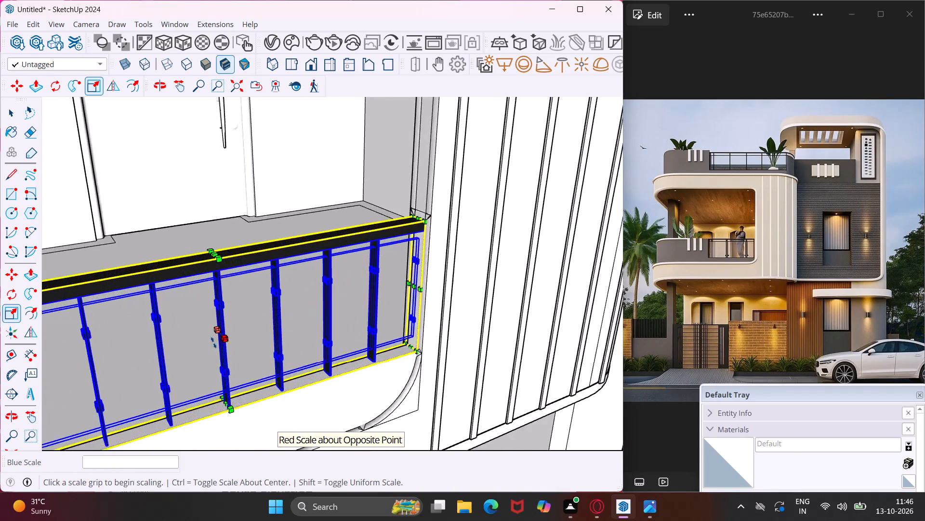
scroll(213, 343, "up", 1)
scroll(213, 343, "down", 14)
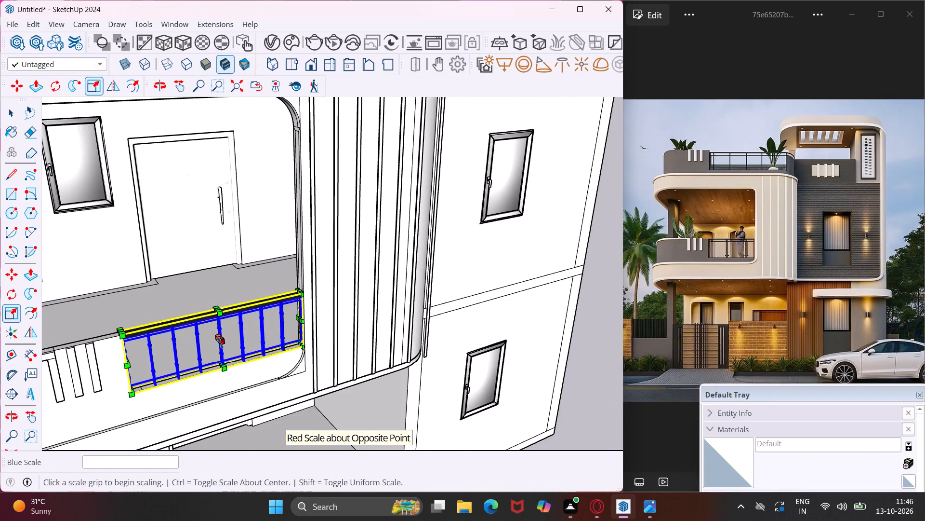
scroll(224, 351, "down", 12)
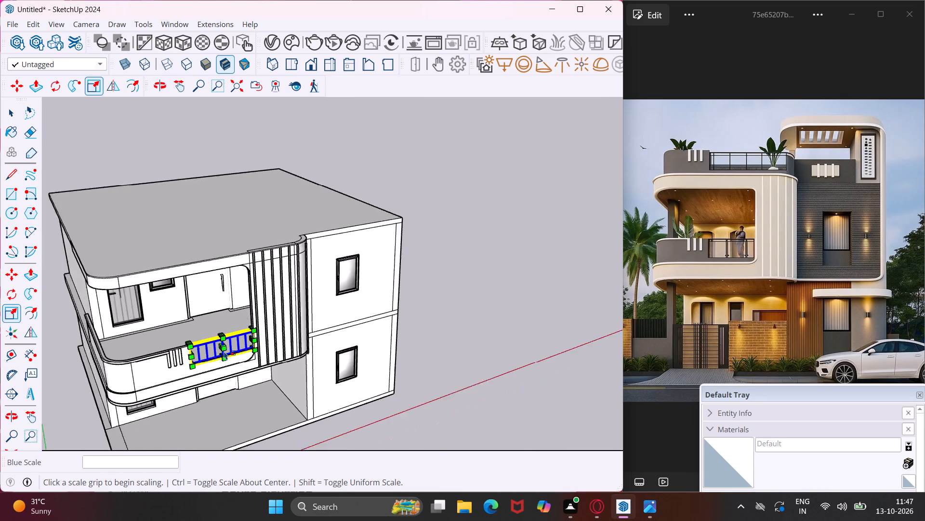
scroll(224, 351, "down", 9)
key("Escape")
key("space")
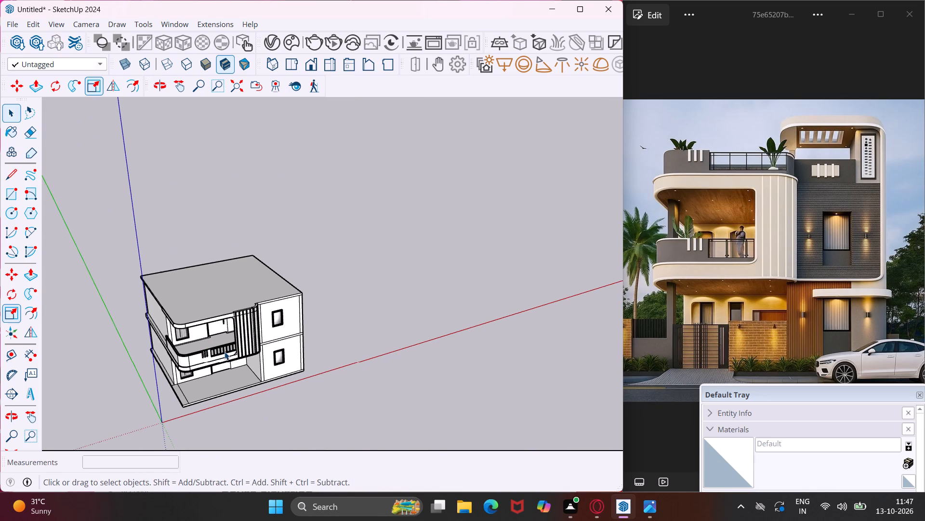
Push/Pull the straight strip of roof edge above the vertical fins up 3' as a parapet.
scroll(231, 298, "up", 10)
scroll(188, 355, "up", 4)
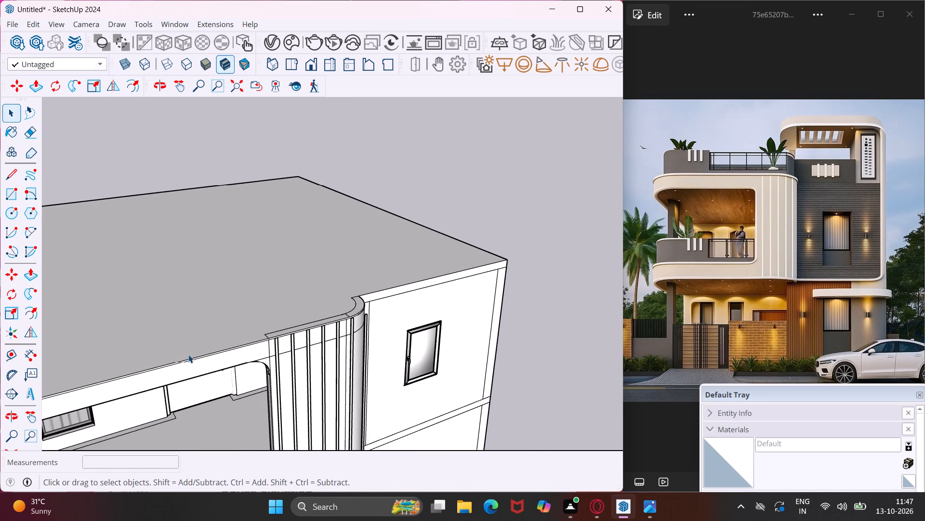
middle_click_drag(240, 343, 271, 414)
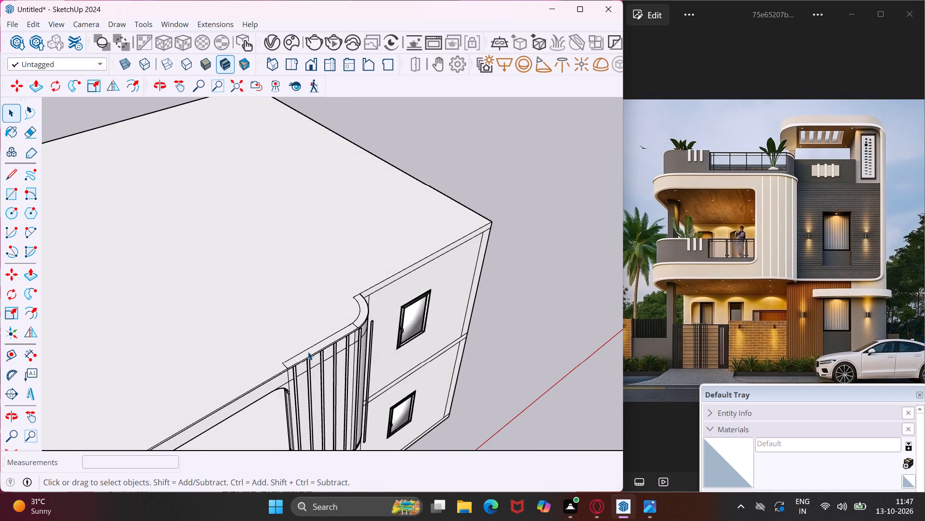
scroll(308, 352, "up", 7)
left_click(309, 352)
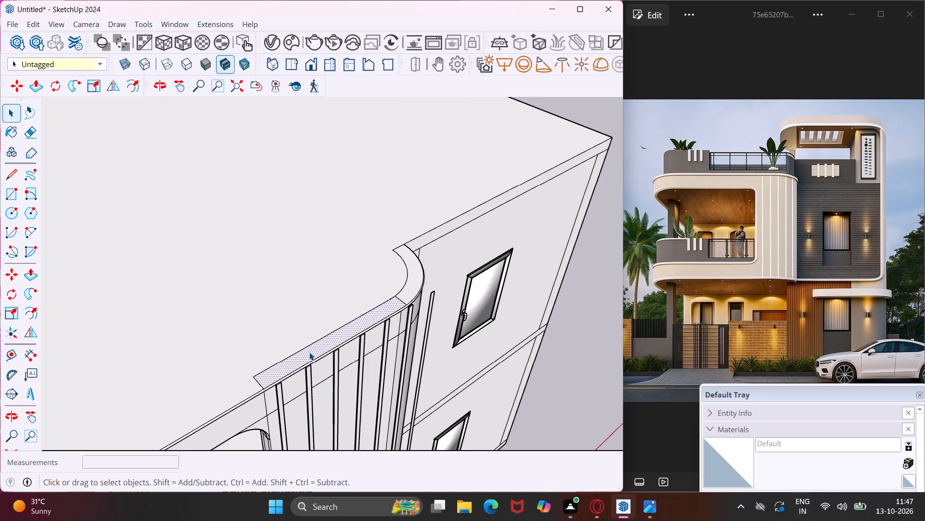
key("p")
left_click(309, 352)
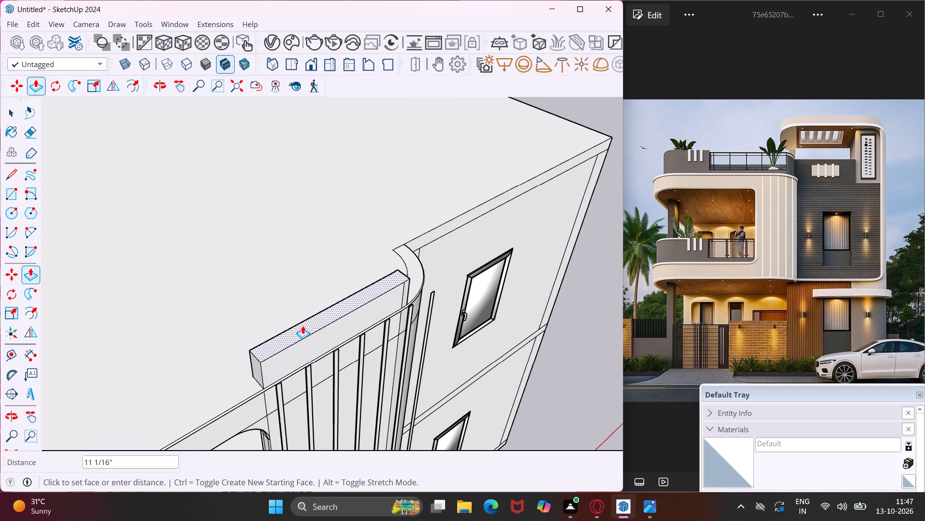
type("3'")
key("Return")
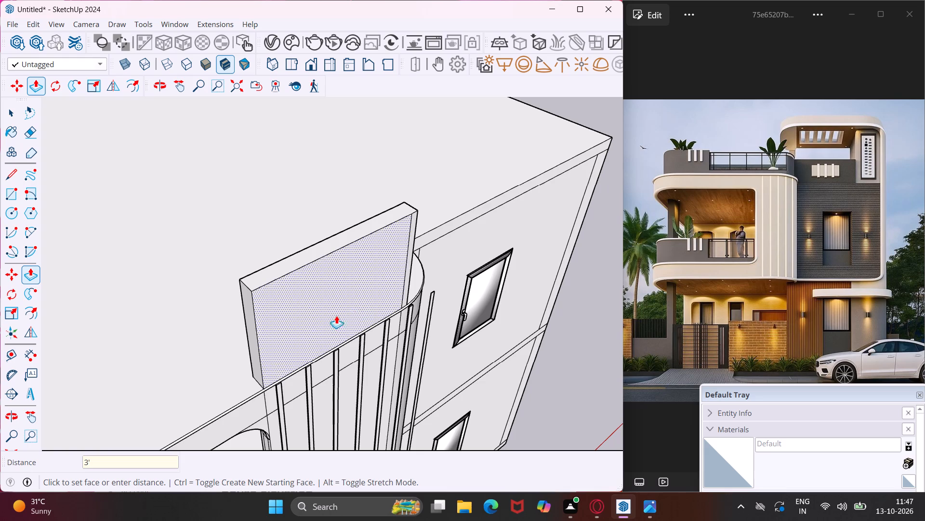
Push/Pull the curved corner strip beside it up 3', level with the top of the straight parapet.
scroll(420, 275, "up", 4)
left_click(420, 274)
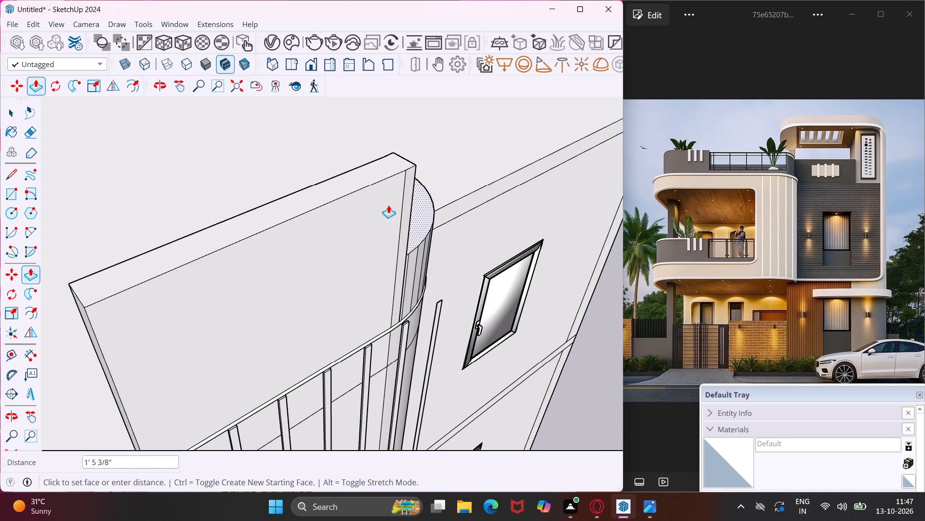
left_click(382, 180)
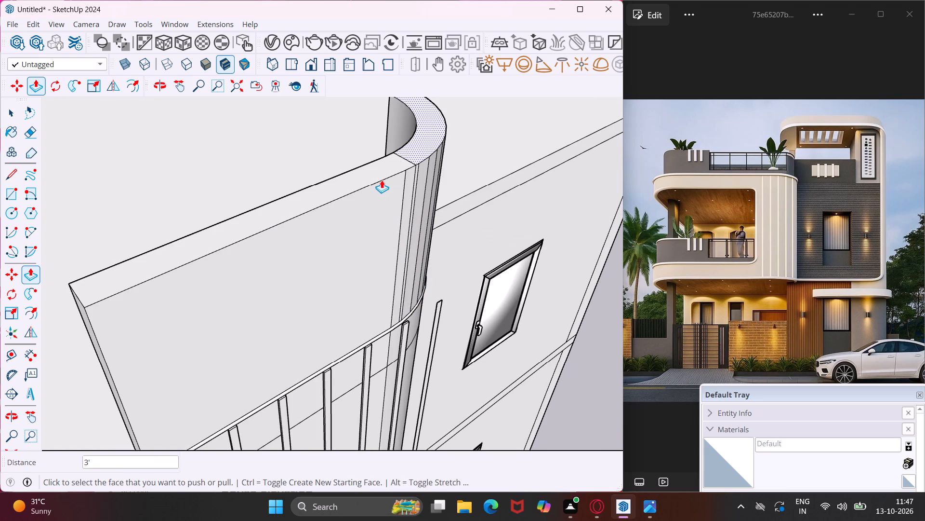
key("Escape")
key("space")
Delete the two vertical edges of the outermost fin strip on the rounded corner of the front wall.
scroll(382, 180, "down", 10)
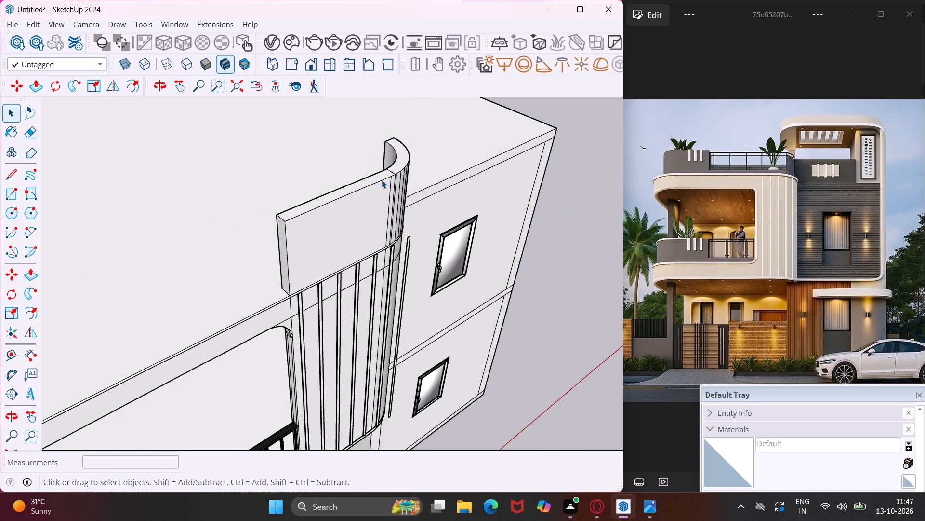
scroll(382, 180, "down", 7)
middle_click_drag(415, 275, 227, 250)
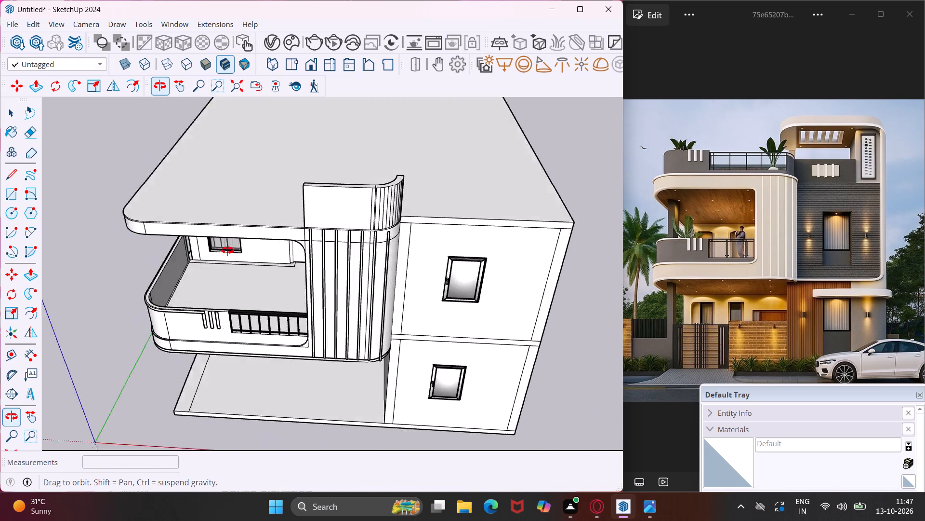
middle_click_drag(227, 250, 189, 239)
scroll(377, 306, "up", 4)
middle_click_drag(377, 306, 375, 306)
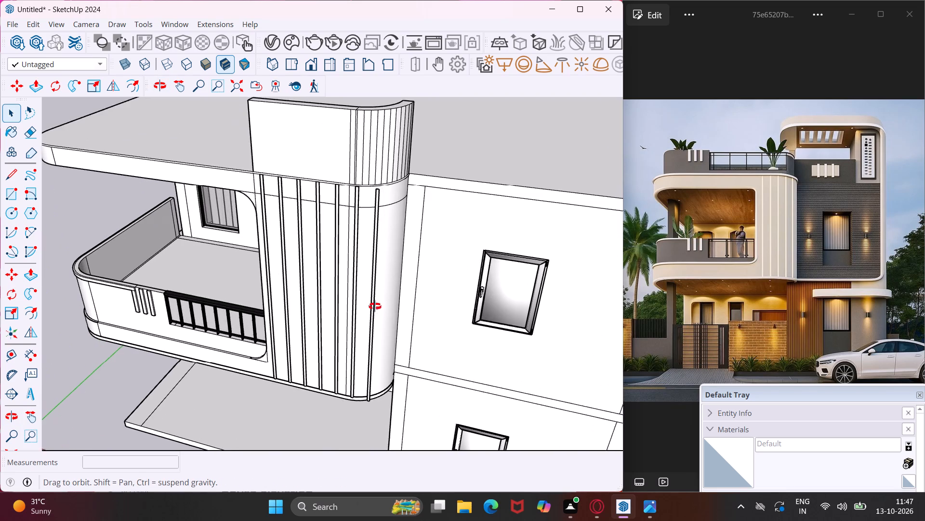
middle_click_drag(375, 306, 180, 303)
scroll(268, 276, "up", 4)
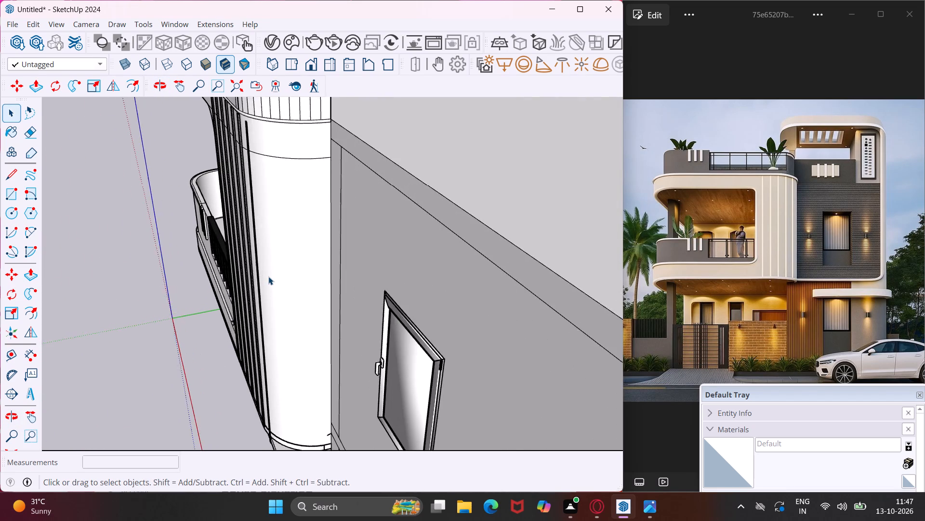
scroll(268, 276, "up", 3)
middle_click_drag(268, 281, 395, 263)
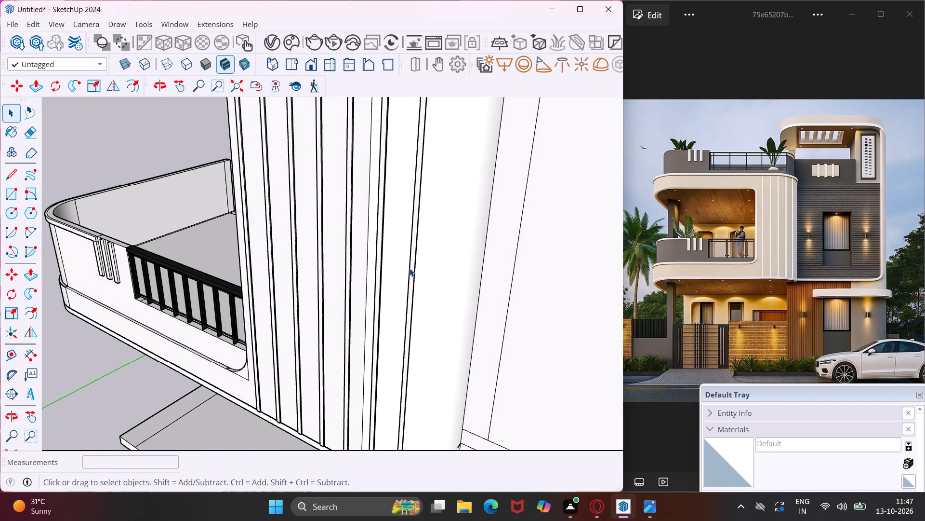
left_click(410, 271)
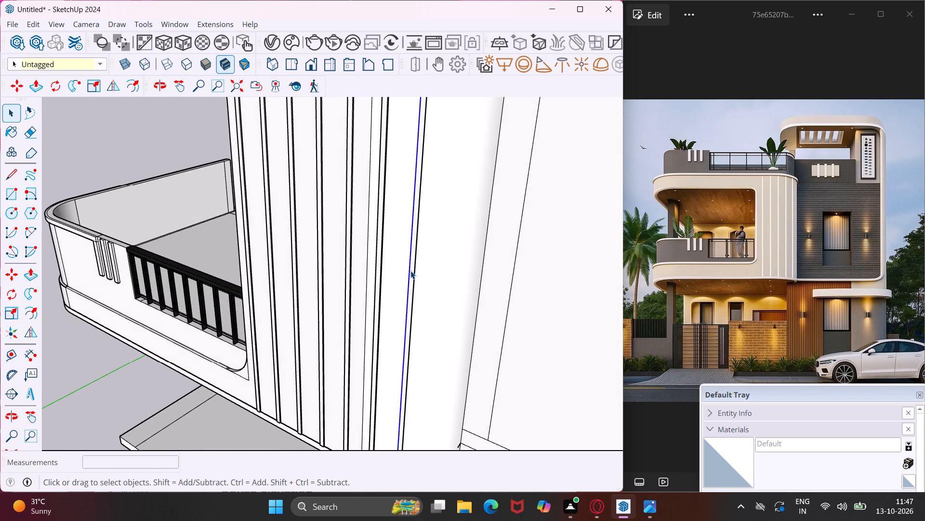
key("Delete")
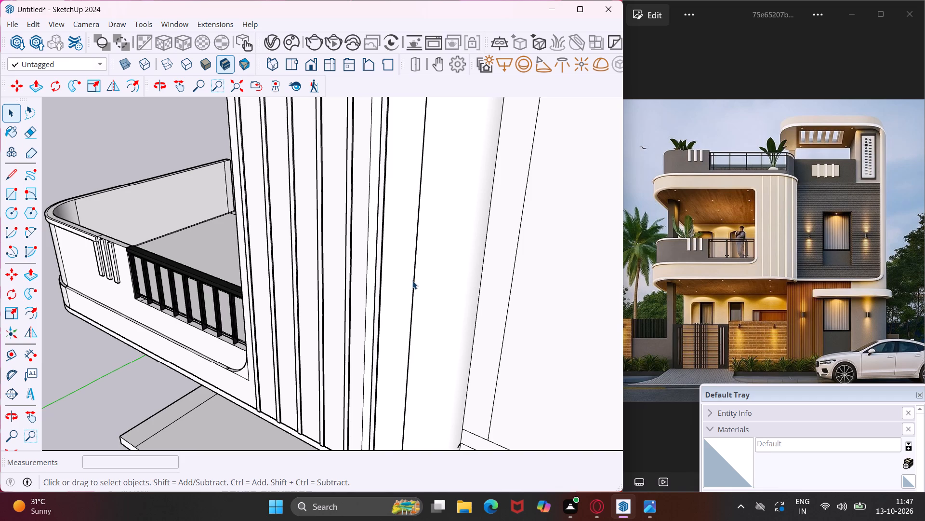
left_click(413, 284)
key("Delete")
Examine the house's front with its balcony railing, fins and raised parapet from several angles.
scroll(410, 289, "down", 6)
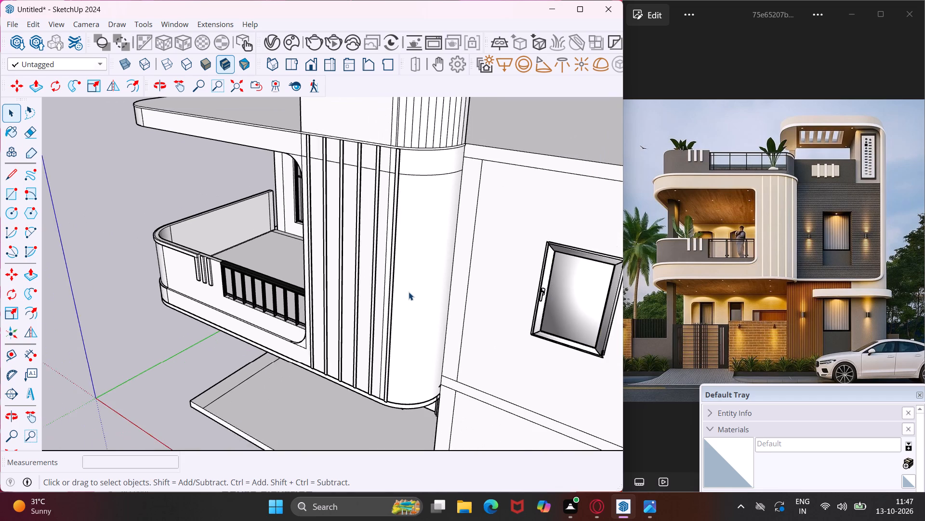
scroll(407, 294, "down", 1)
scroll(401, 334, "down", 9)
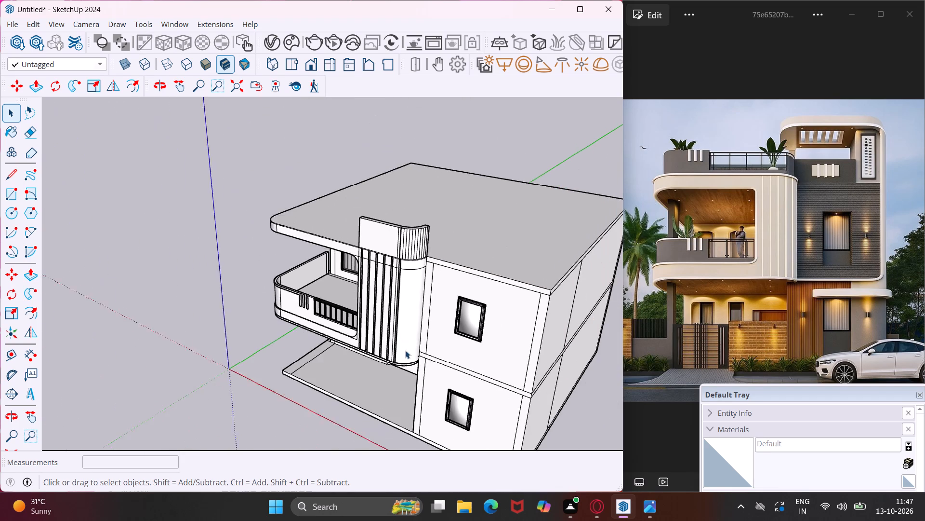
middle_click_drag(422, 354, 489, 339)
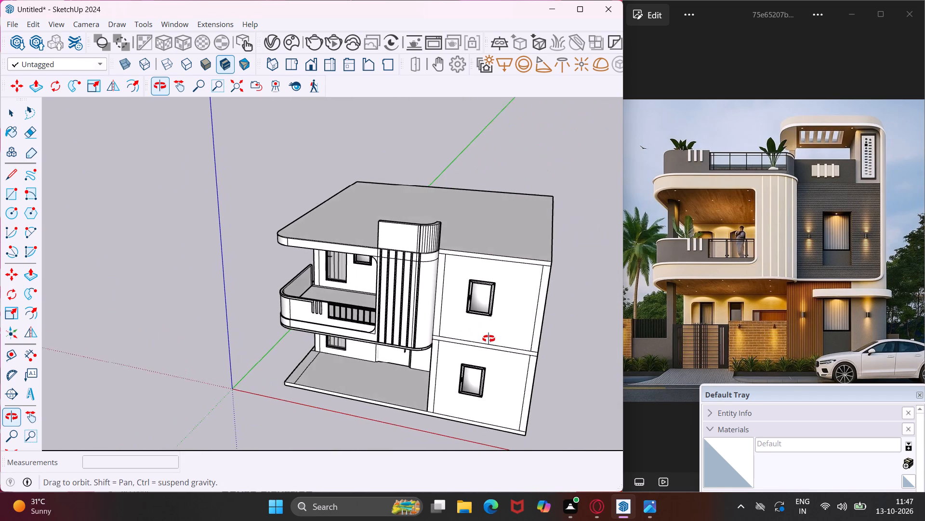
middle_click_drag(489, 339, 495, 338)
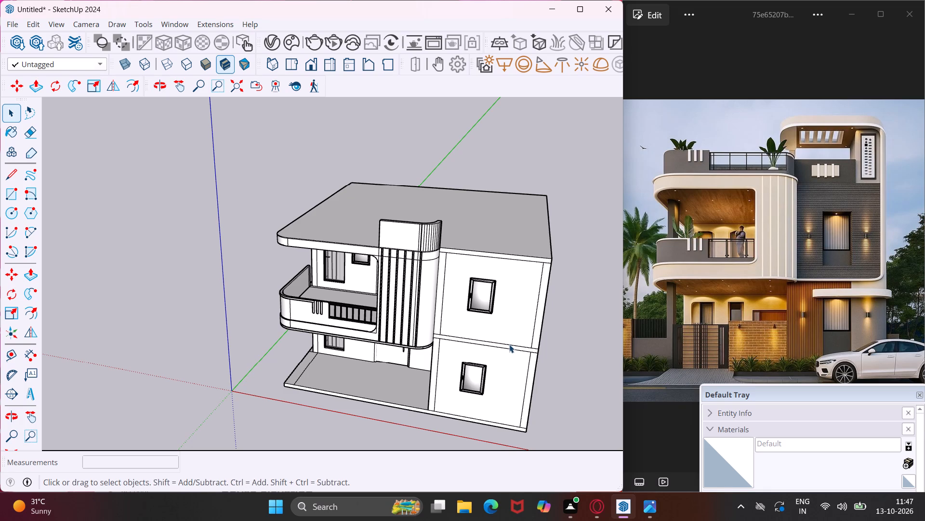
scroll(509, 344, "up", 4)
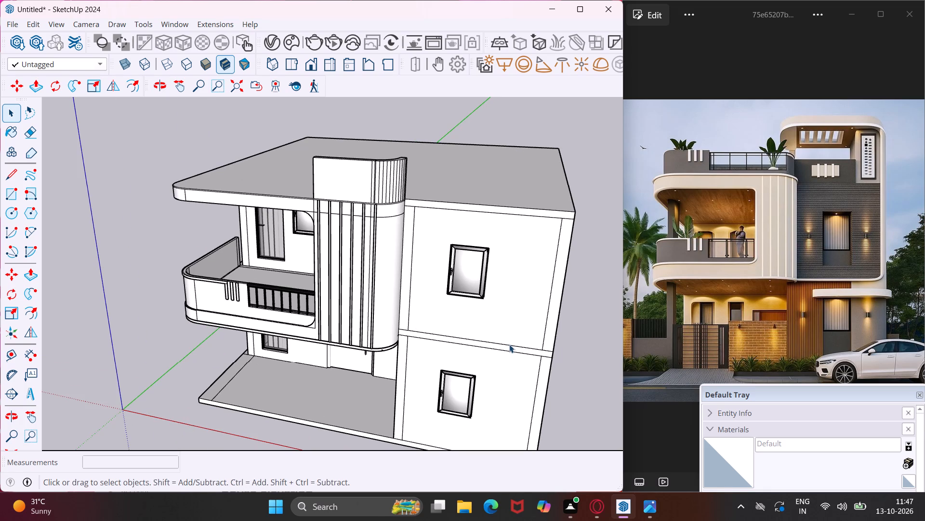
middle_click_drag(509, 344, 552, 348)
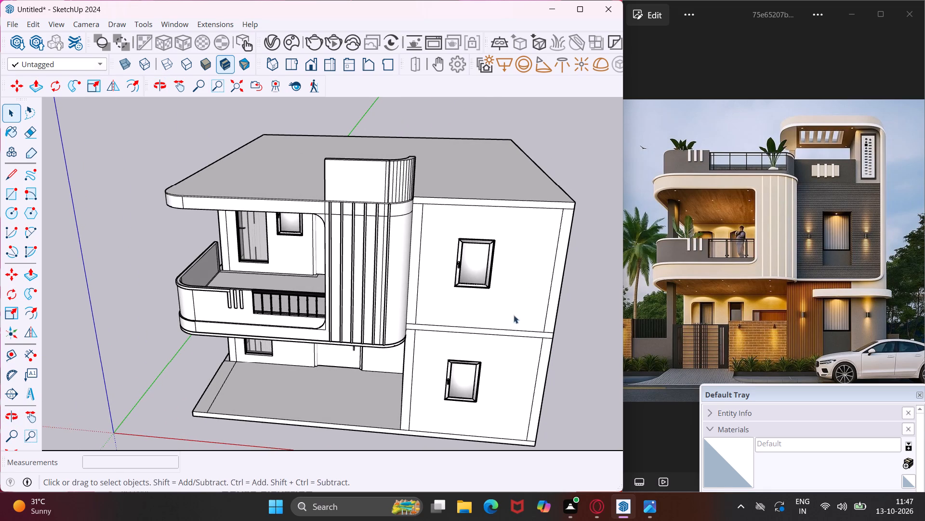
scroll(521, 297, "up", 2)
middle_click_drag(509, 314, 530, 309)
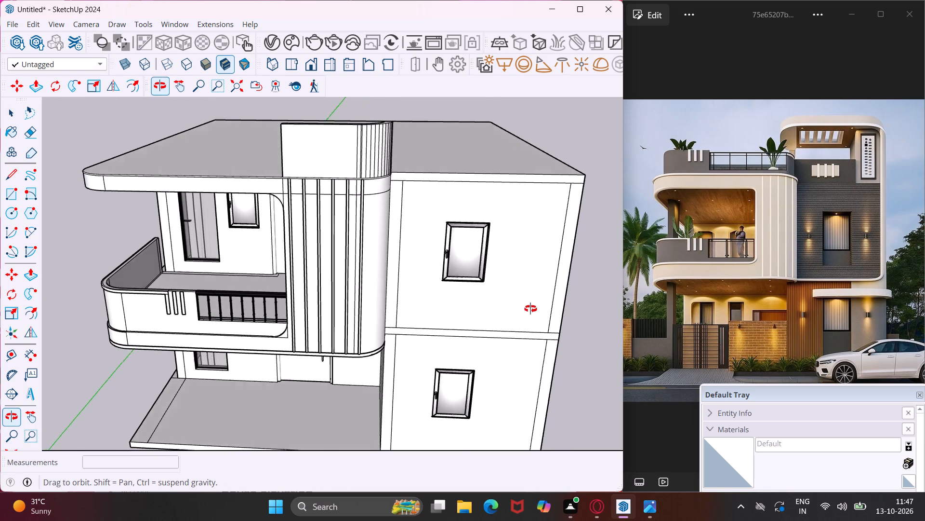
middle_click_drag(530, 309, 561, 303)
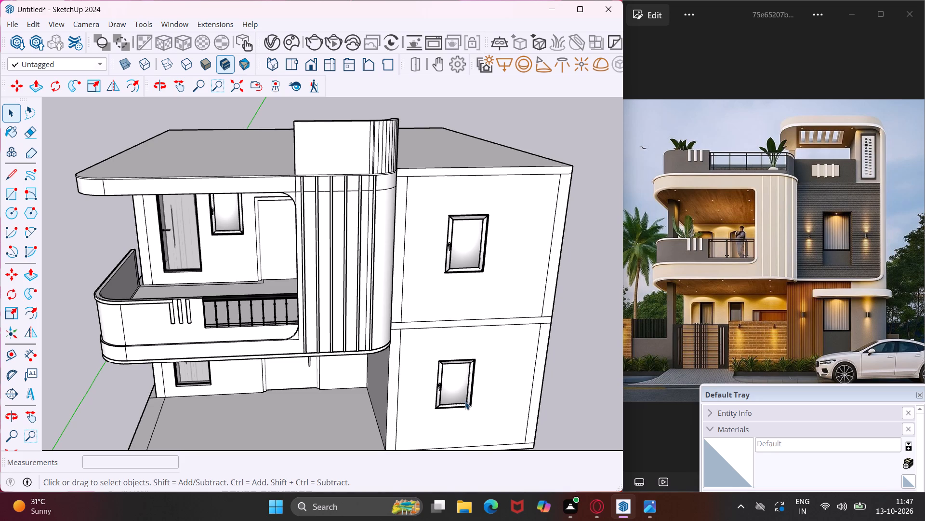
middle_click_drag(398, 391, 481, 281)
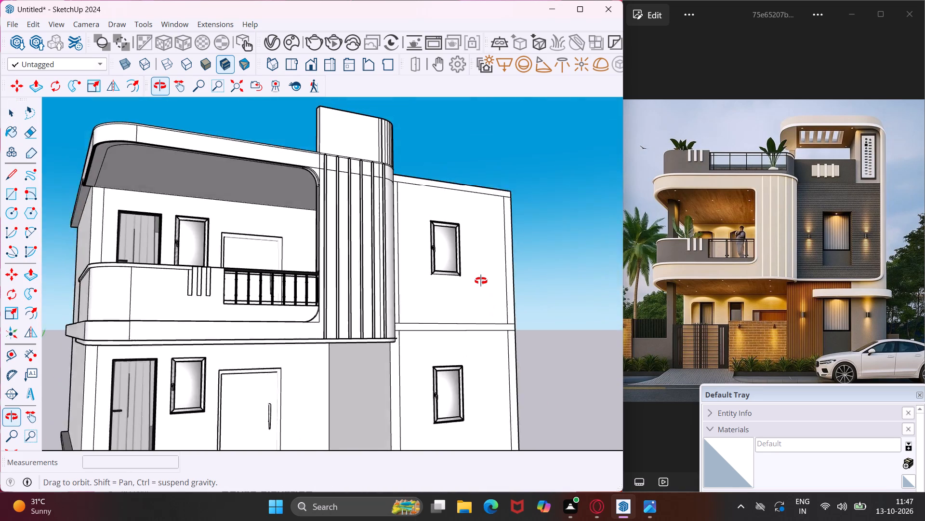
middle_click_drag(481, 281, 481, 267)
scroll(481, 267, "down", 8)
middle_click_drag(419, 337, 460, 408)
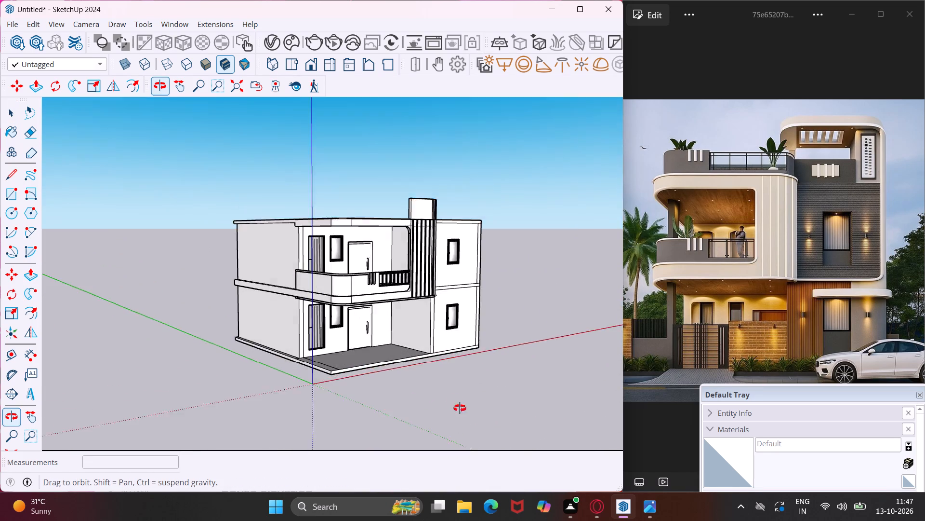
middle_click_drag(460, 408, 570, 447)
Place a guide line 9" inward from the front edge of the ground-floor porch slab, using Tape Measure.
scroll(324, 302, "up", 7)
middle_click_drag(324, 302, 395, 314)
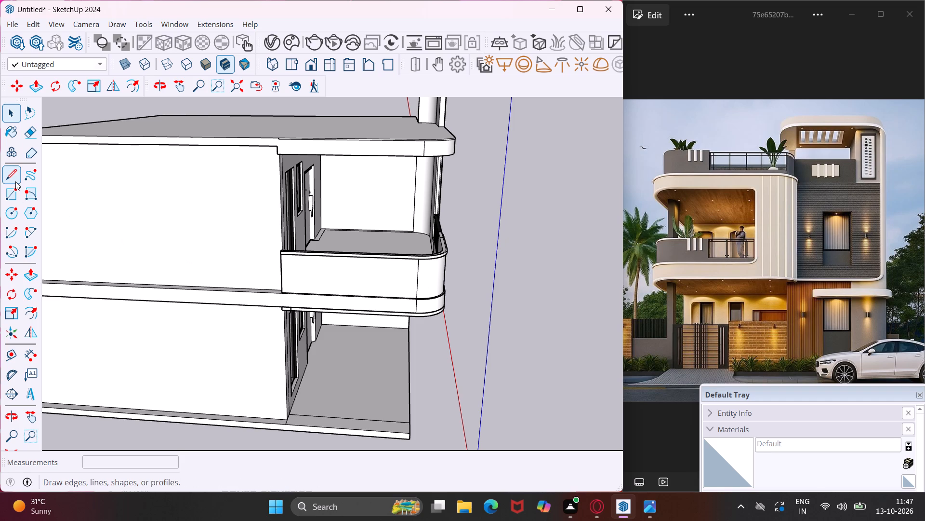
left_click(7, 359)
scroll(412, 349, "up", 7)
left_click(407, 350)
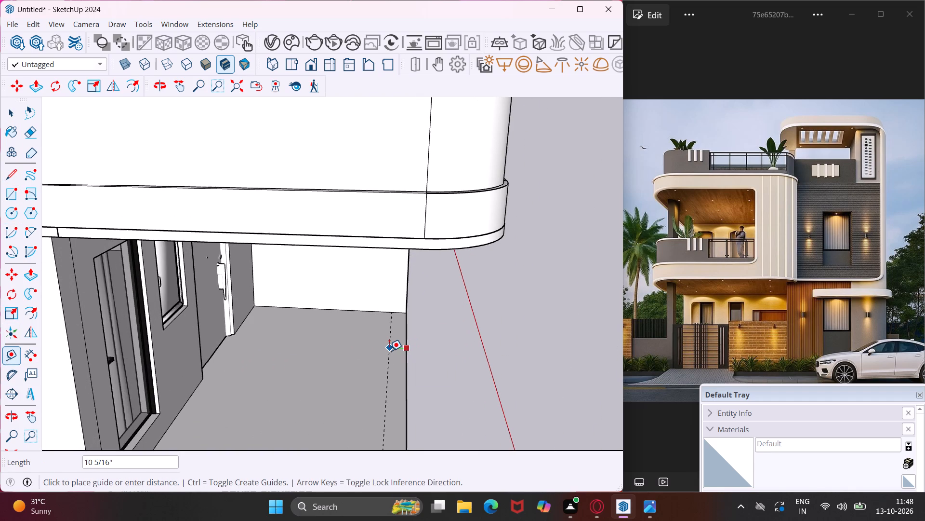
type("9\"")
key("Return")
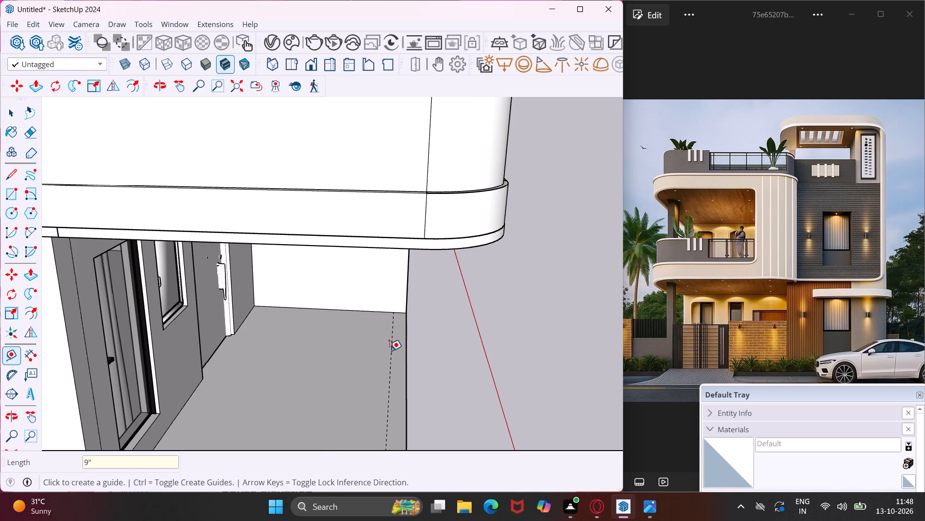
scroll(382, 353, "down", 11)
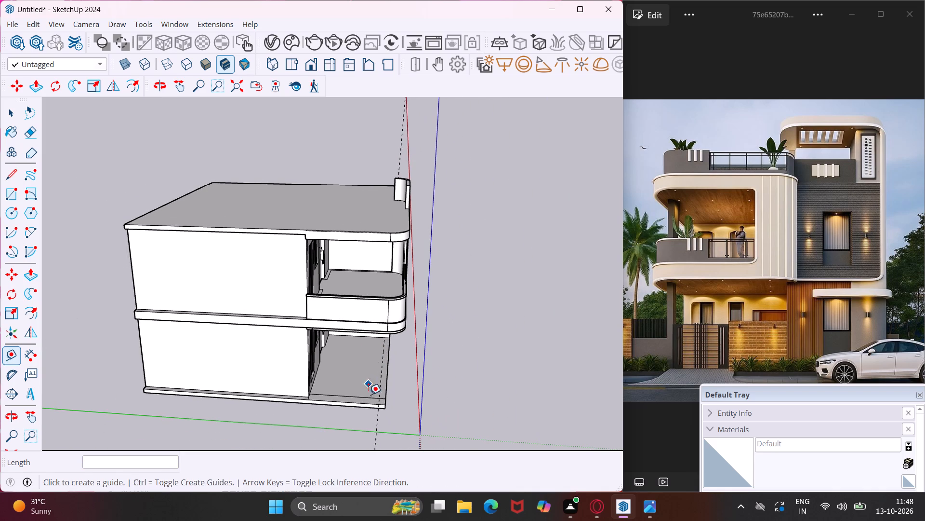
Place a guide line 9" inward from the outer side edge of the ground-floor porch slab, using Tape Measure.
scroll(365, 404, "up", 9)
left_click(359, 408)
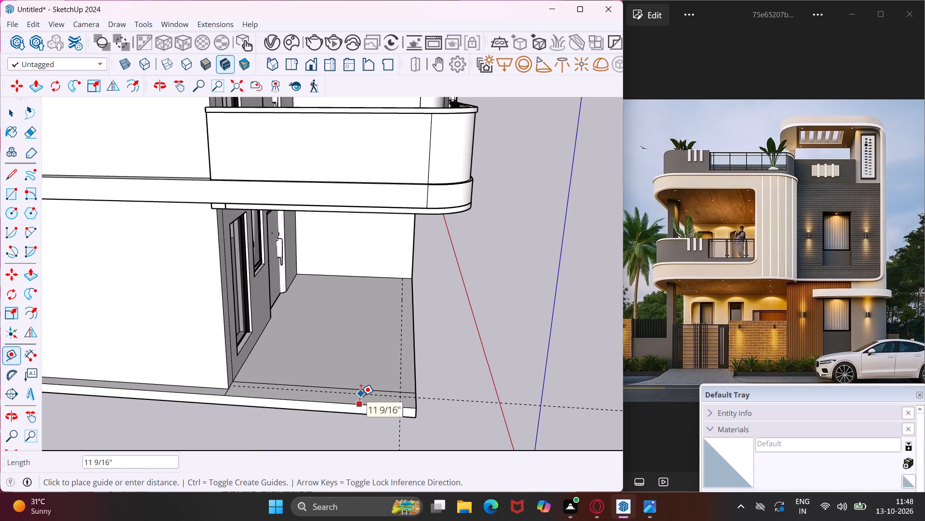
key("6")
key("BackSpace")
type("9\"")
key("Return")
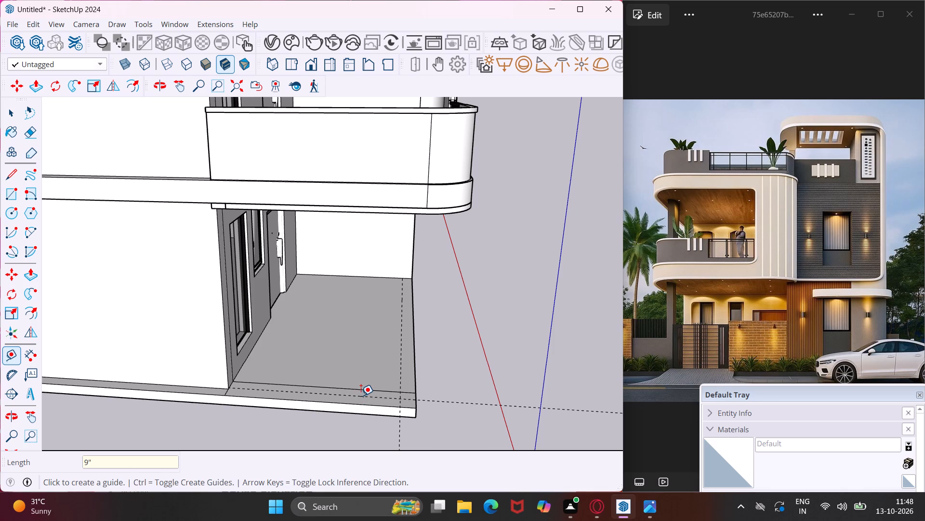
key("Escape")
key("space")
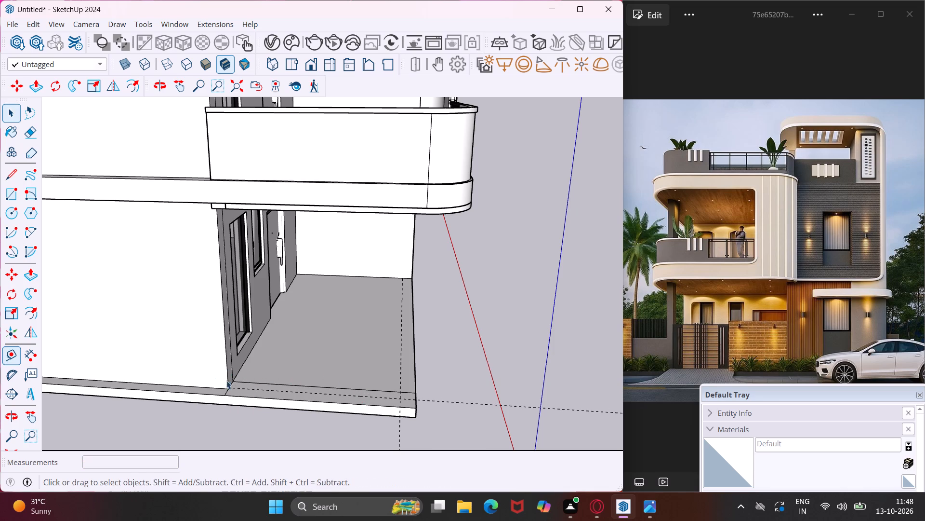
Draw a column-base rectangle about 7 3/8" by 1' 6 5/16" on the porch floor, just inside the guides' crossing near the outer front corner.
middle_click_drag(276, 370, 100, 398)
scroll(100, 398, "up", 1)
middle_click_drag(335, 343, 280, 329)
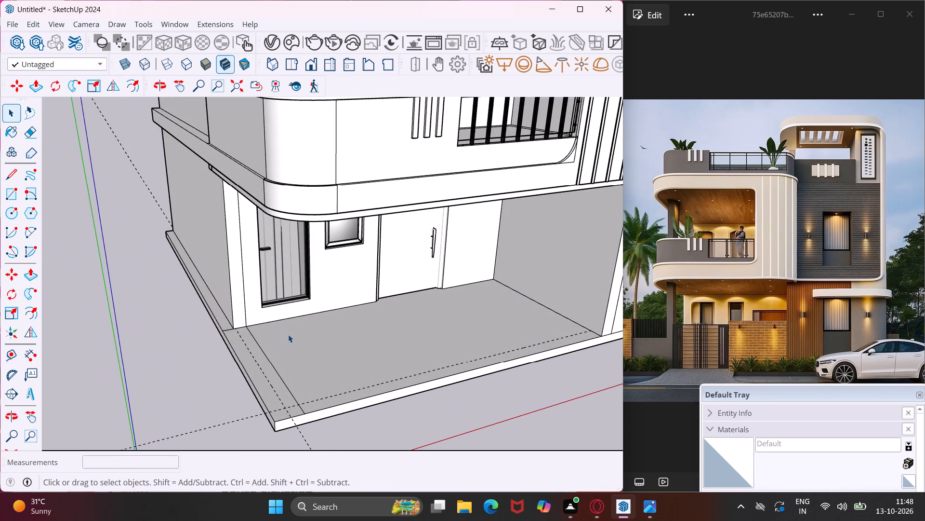
scroll(269, 334, "down", 5)
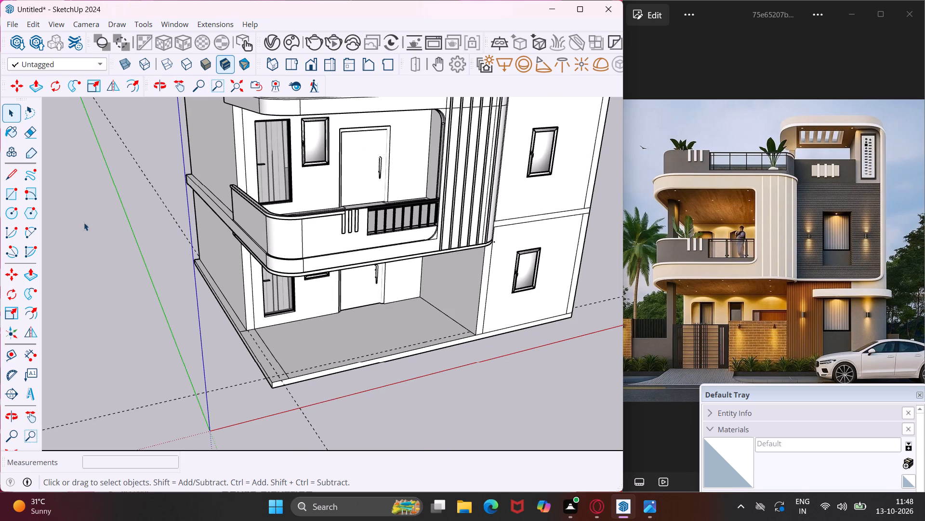
left_click(0, 191)
left_click(17, 197)
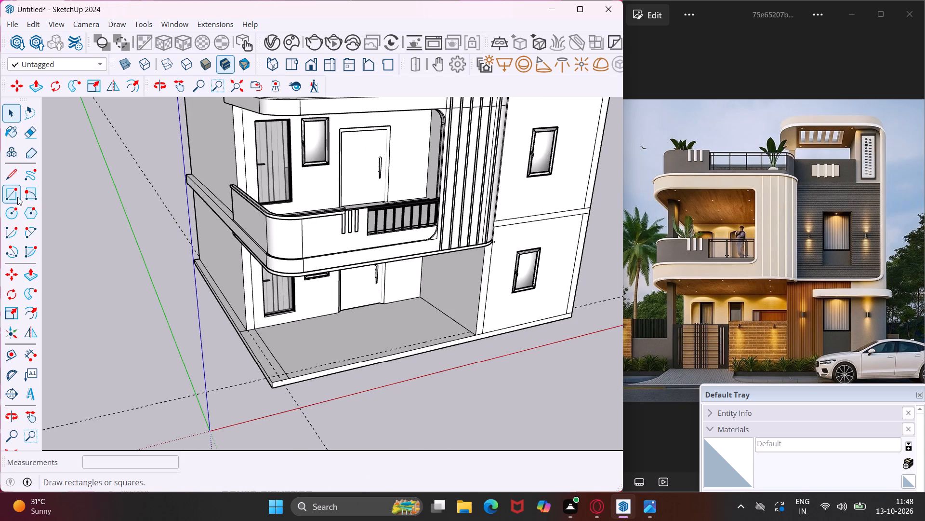
scroll(301, 346, "up", 7)
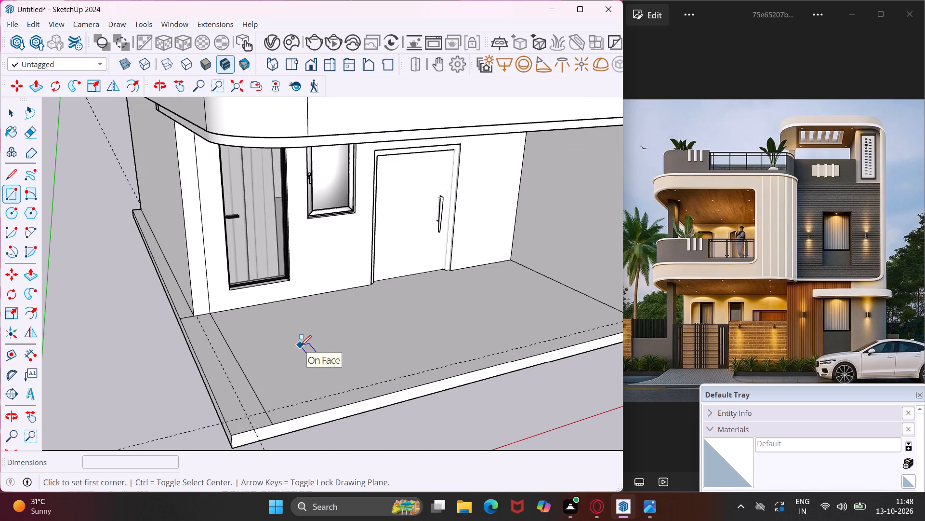
left_click(258, 370)
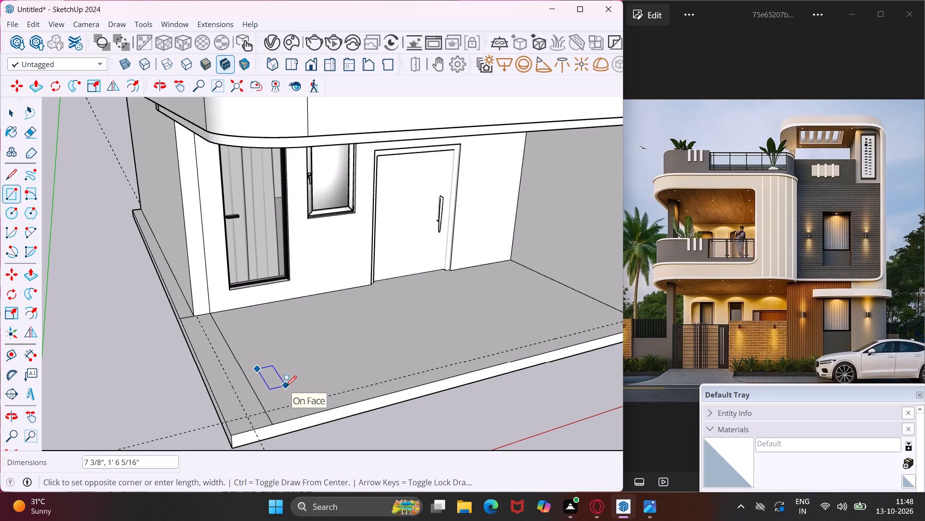
left_click(286, 386)
key("Escape")
key("space")
Push/Pull the small rectangle on the porch floor up 20' as a column rising through both floors towards the roof slab.
left_click(274, 381)
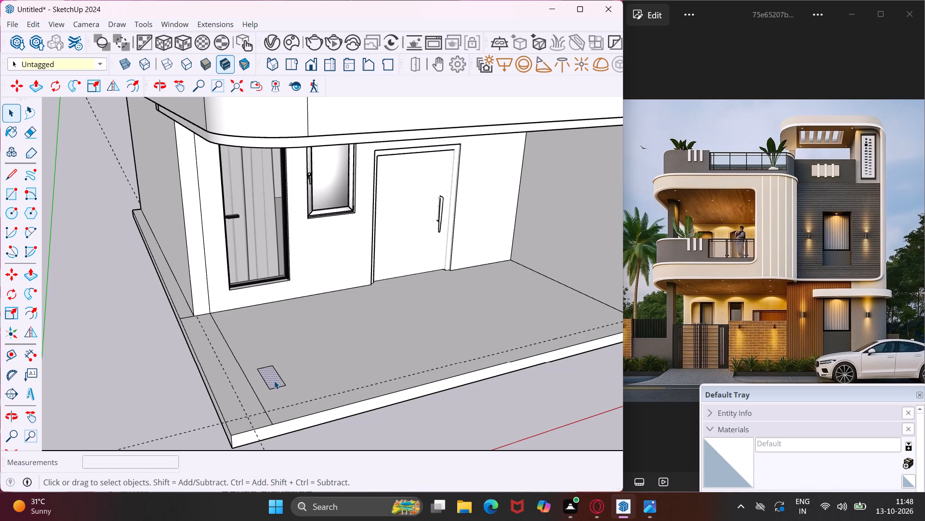
key("p")
left_click(274, 381)
scroll(274, 340, "down", 6)
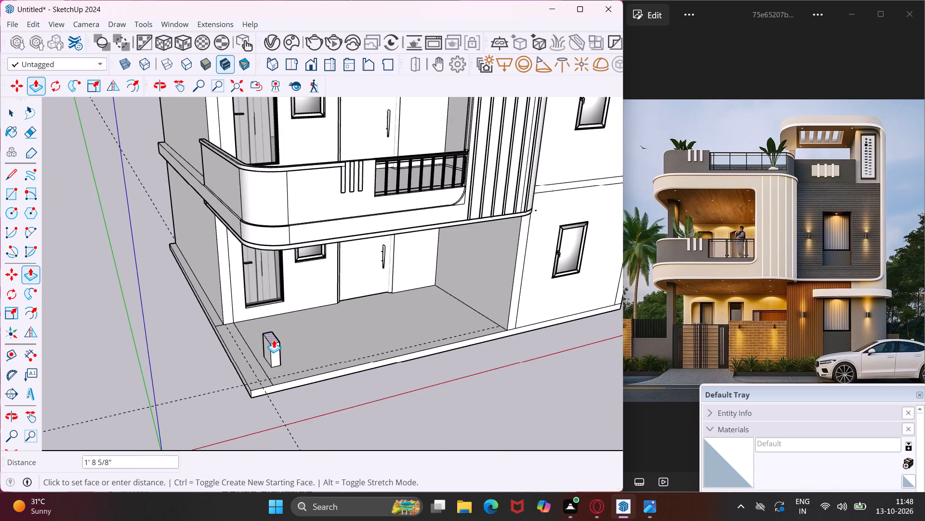
scroll(274, 339, "down", 6)
middle_click_drag(259, 192, 308, 135)
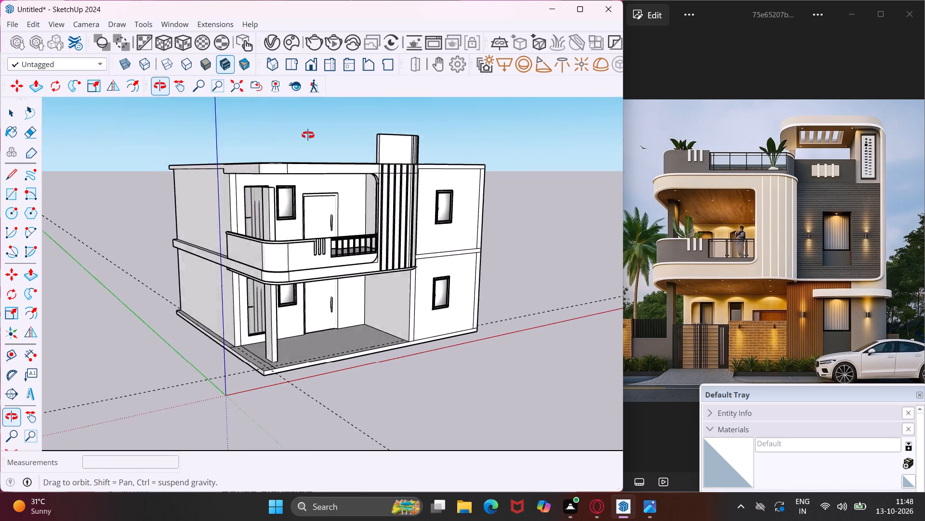
middle_click_drag(308, 135, 365, 96)
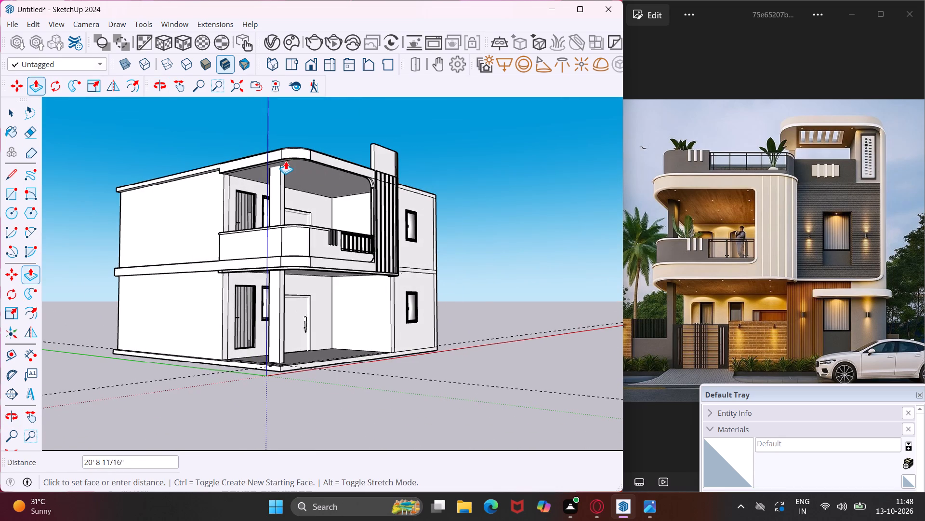
scroll(286, 161, "up", 8)
left_click(283, 165)
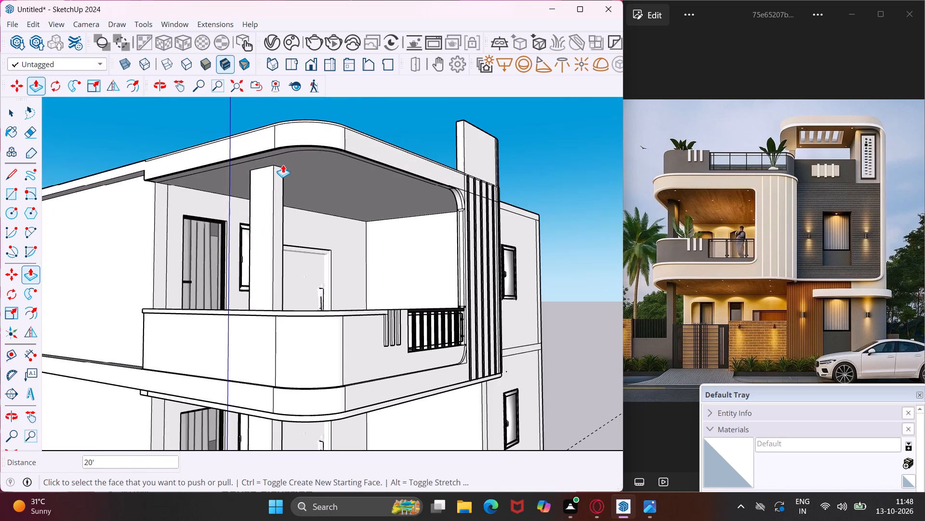
key("Escape")
key("space")
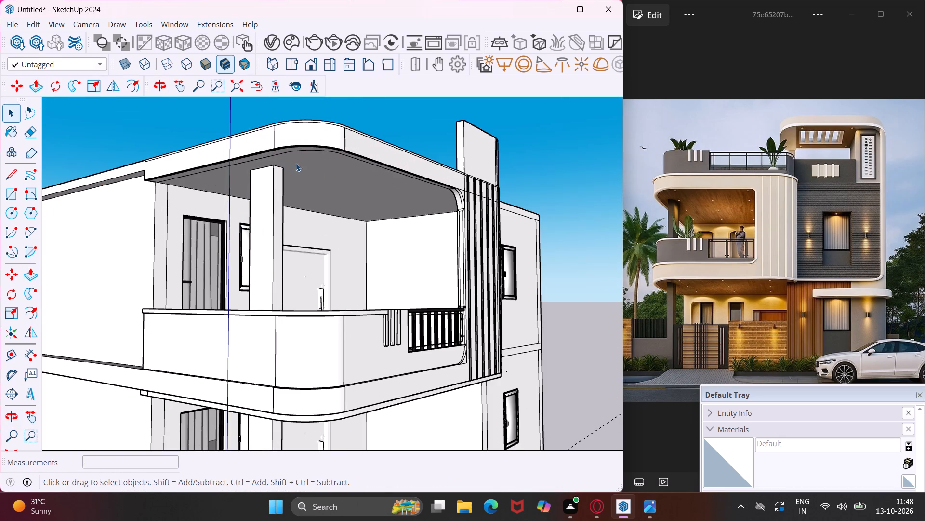
Offset the roof slab's top face outline inward by about 3 5/8".
middle_click_drag(297, 162, 219, 366)
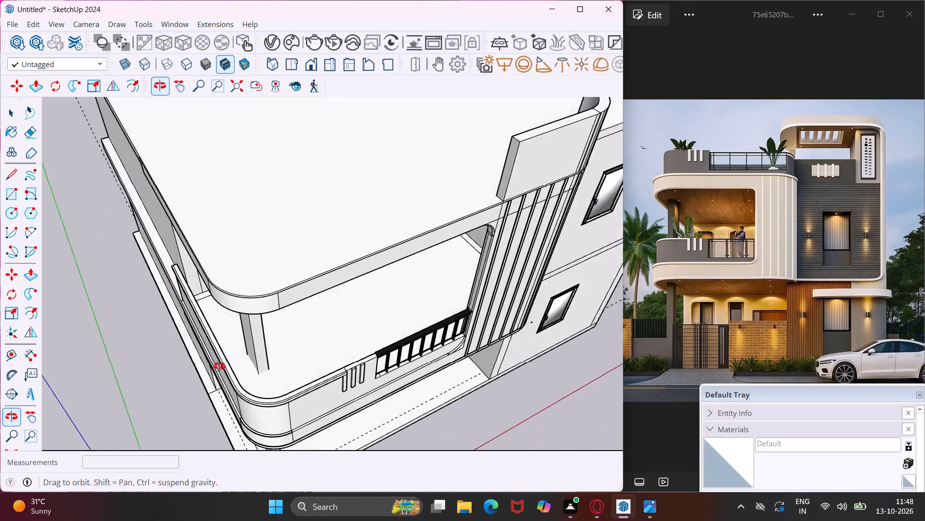
middle_click_drag(219, 366, 221, 370)
left_click(266, 279)
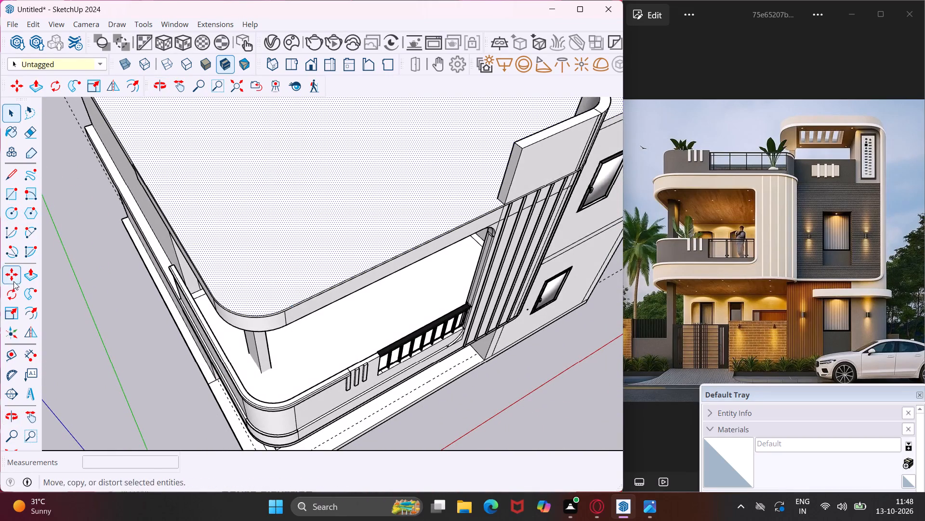
left_click(23, 309)
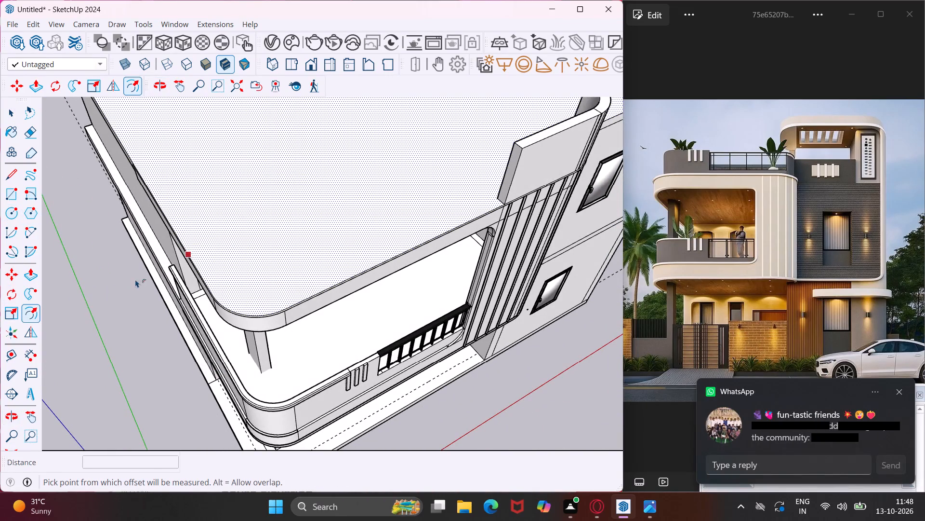
left_click(187, 254)
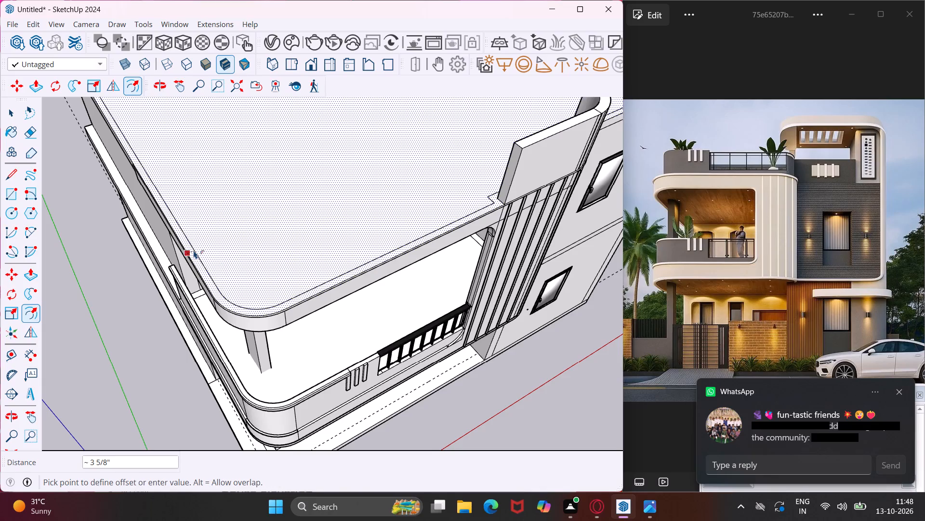
left_click(194, 250)
key("Escape")
key("space")
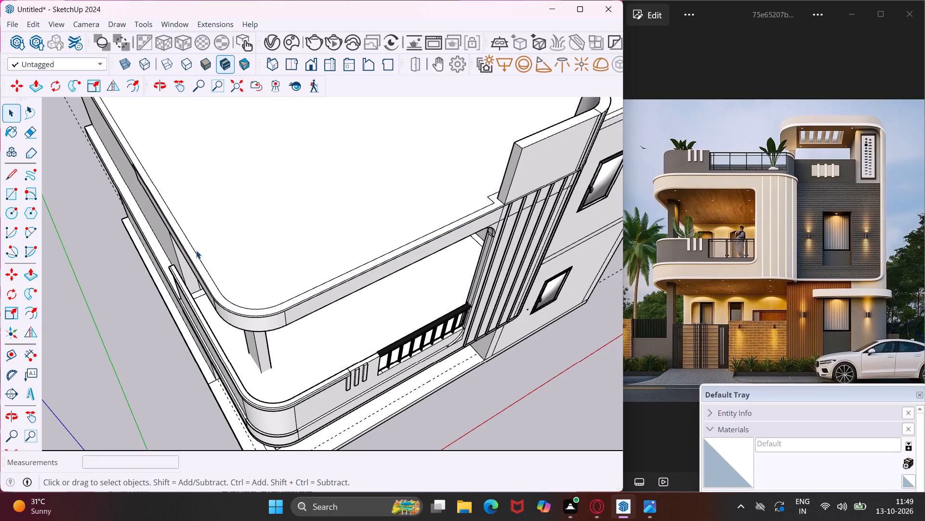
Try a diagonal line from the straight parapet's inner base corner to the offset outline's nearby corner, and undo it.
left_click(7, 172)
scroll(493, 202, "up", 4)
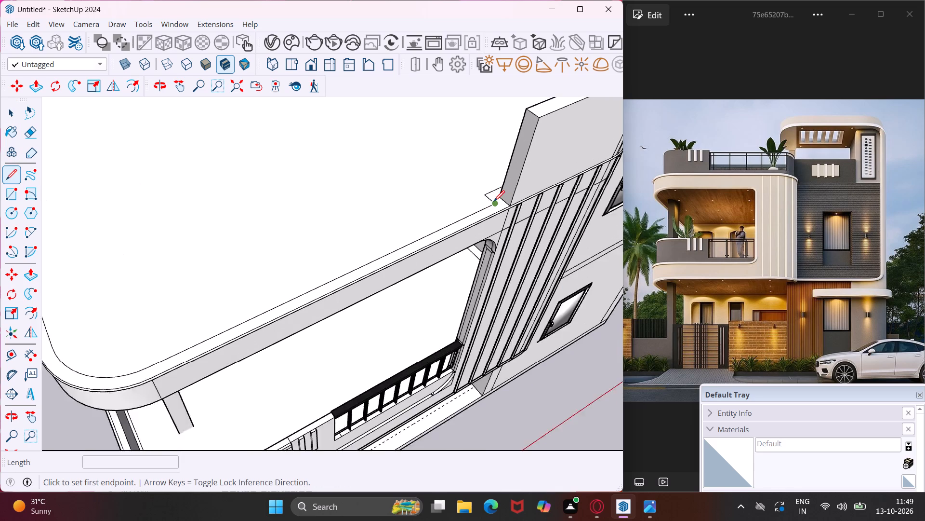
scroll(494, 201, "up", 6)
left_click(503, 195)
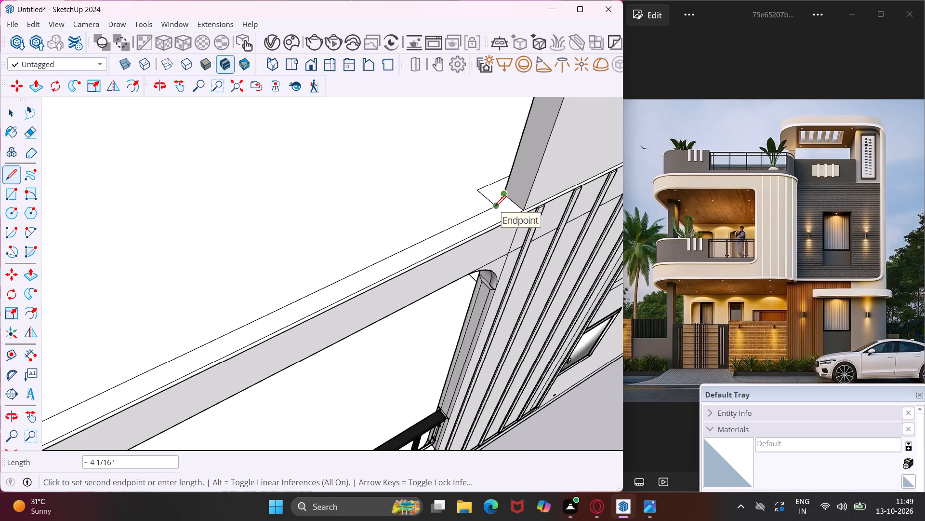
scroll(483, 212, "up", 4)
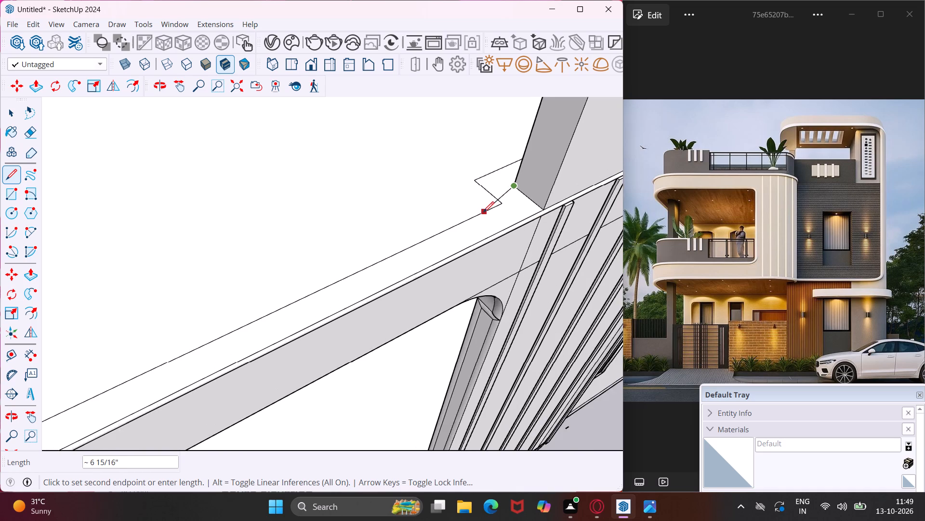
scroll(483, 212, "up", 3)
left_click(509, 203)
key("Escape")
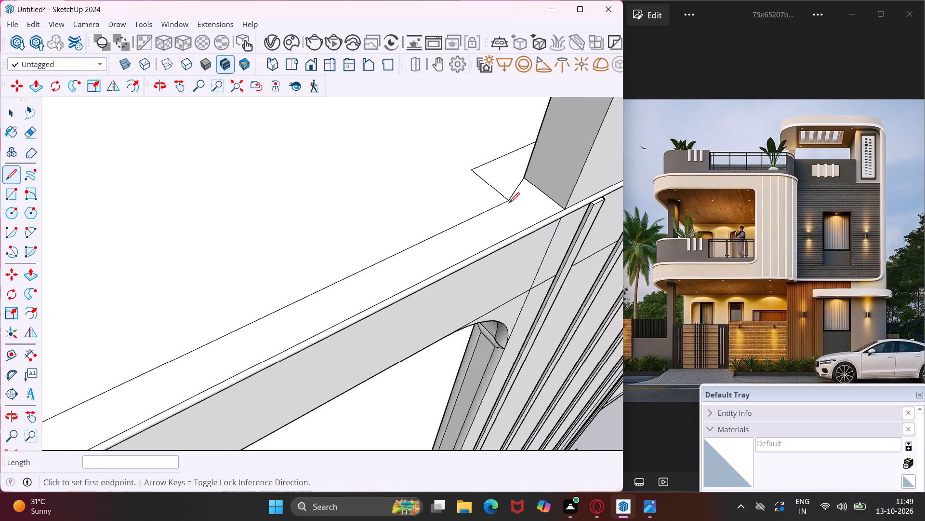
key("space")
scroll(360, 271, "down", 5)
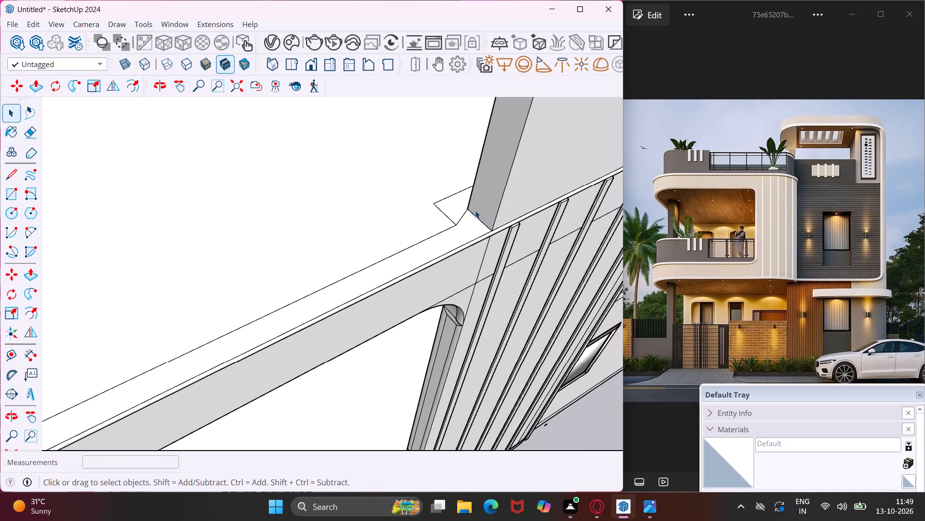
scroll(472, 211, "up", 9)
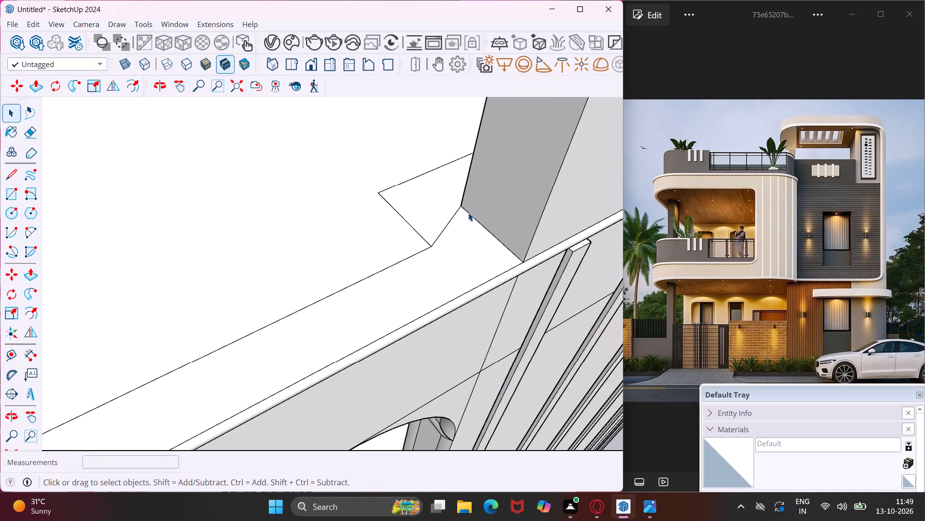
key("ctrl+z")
Draw a line about 3 5/8" long along the red axis from the offset outline's corner to the straight parapet's end face.
left_click(13, 176)
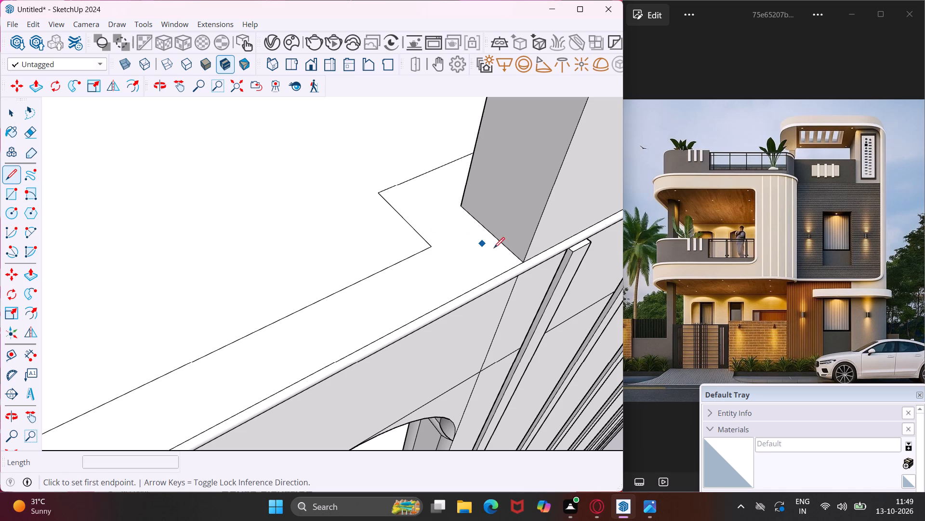
left_click(432, 247)
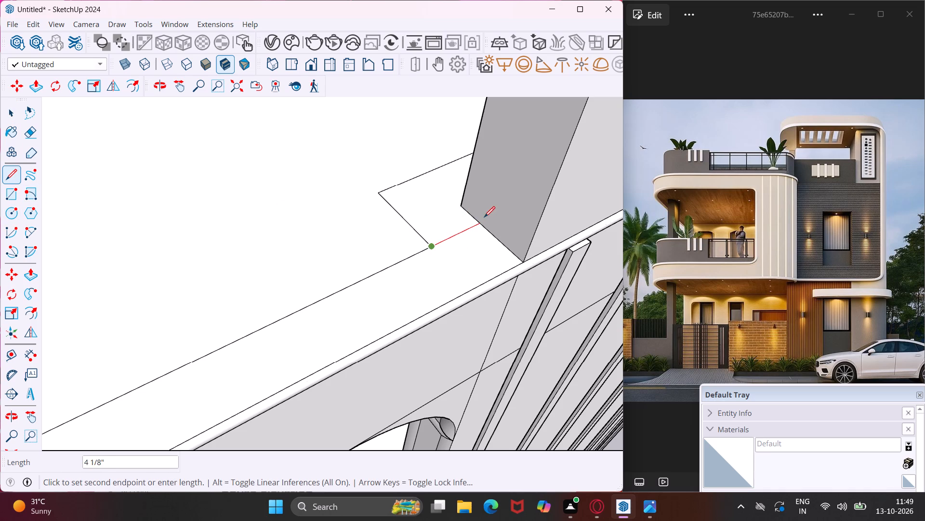
left_click(483, 221)
key("Escape")
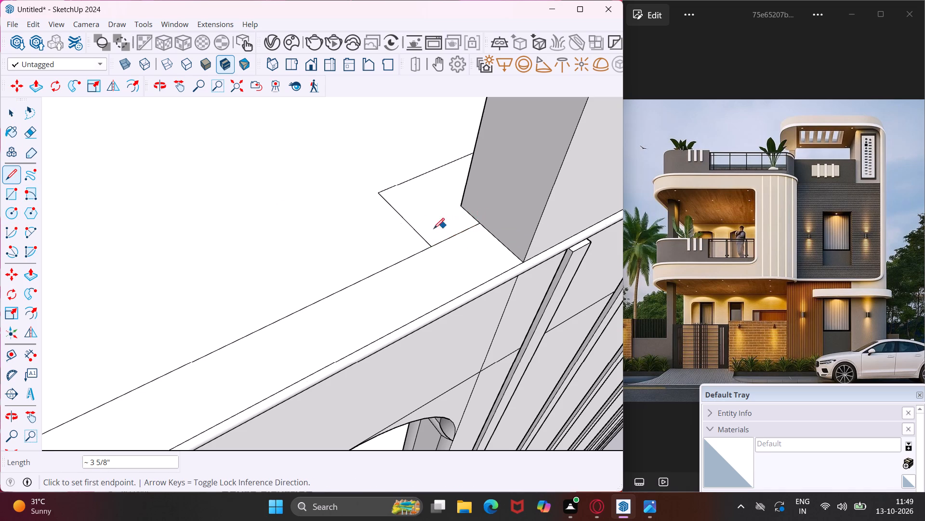
Draw a line along the green axis from the curved parapet's outer base corner to the offset outline on the roof slab.
scroll(362, 234, "down", 20)
scroll(362, 234, "down", 3)
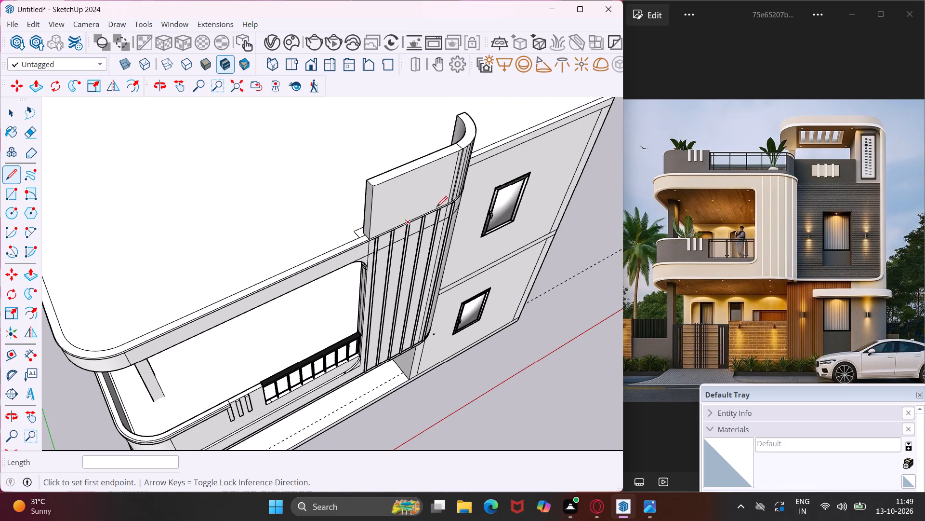
middle_click_drag(503, 136, 278, 175)
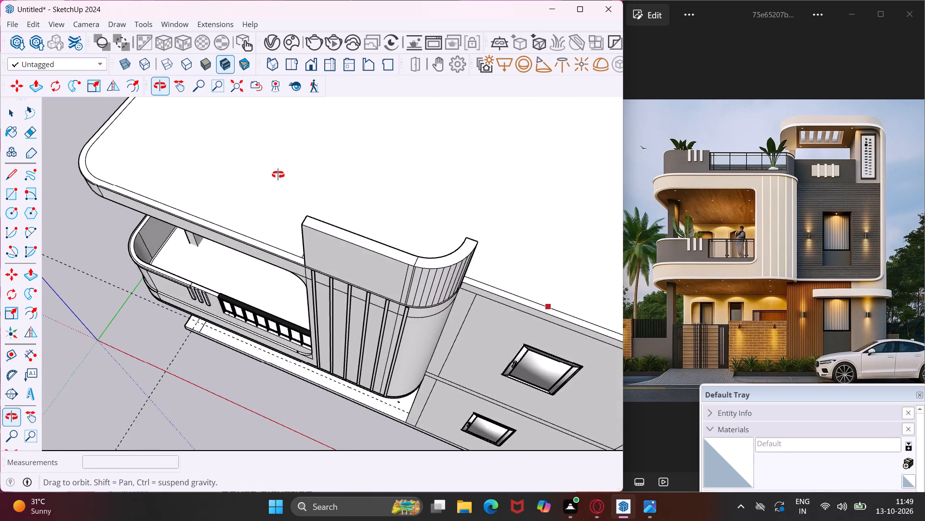
middle_click_drag(278, 175, 209, 199)
scroll(439, 338, "up", 5)
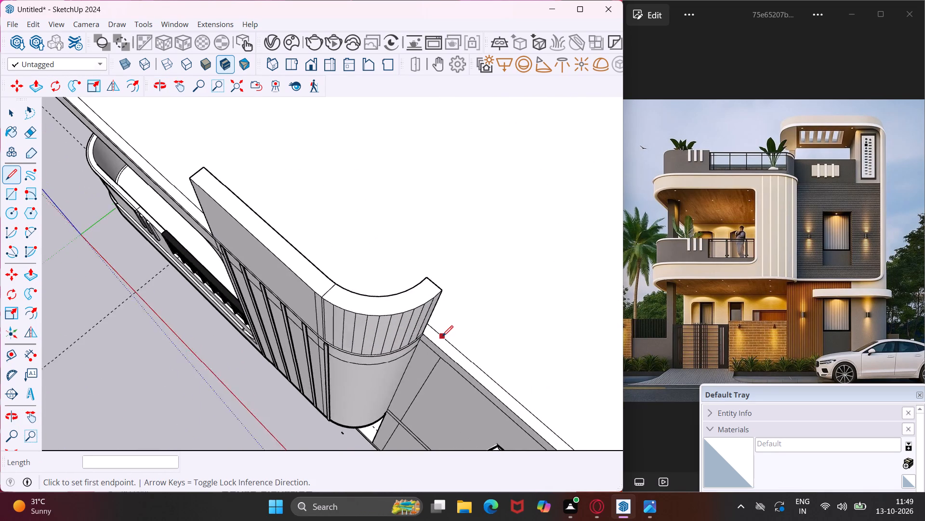
scroll(442, 336, "up", 4)
middle_click_drag(442, 336, 272, 373)
scroll(272, 373, "up", 1)
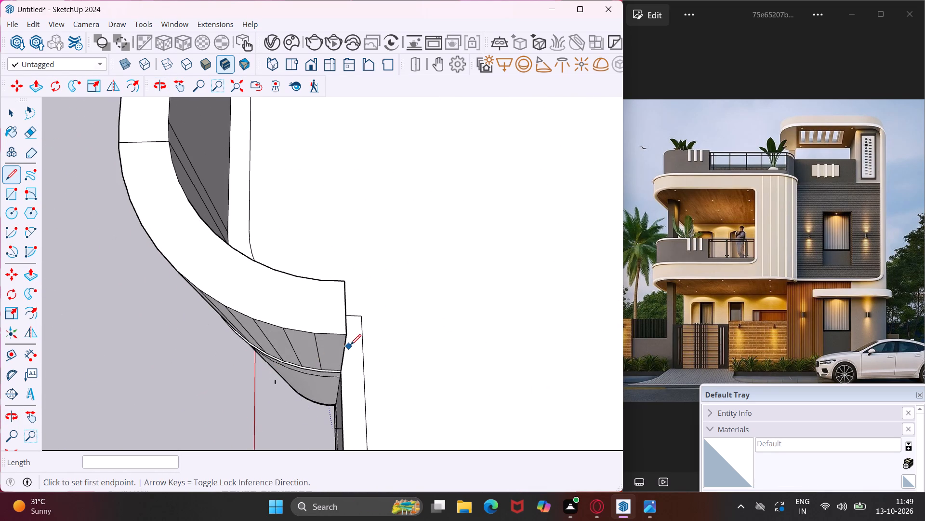
middle_click_drag(354, 343, 313, 330)
scroll(335, 337, "up", 7)
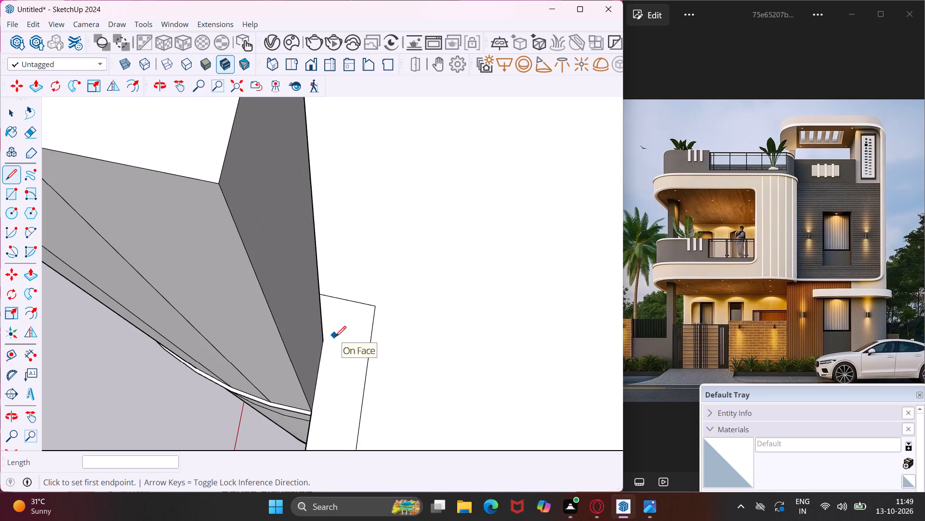
scroll(324, 338, "up", 8)
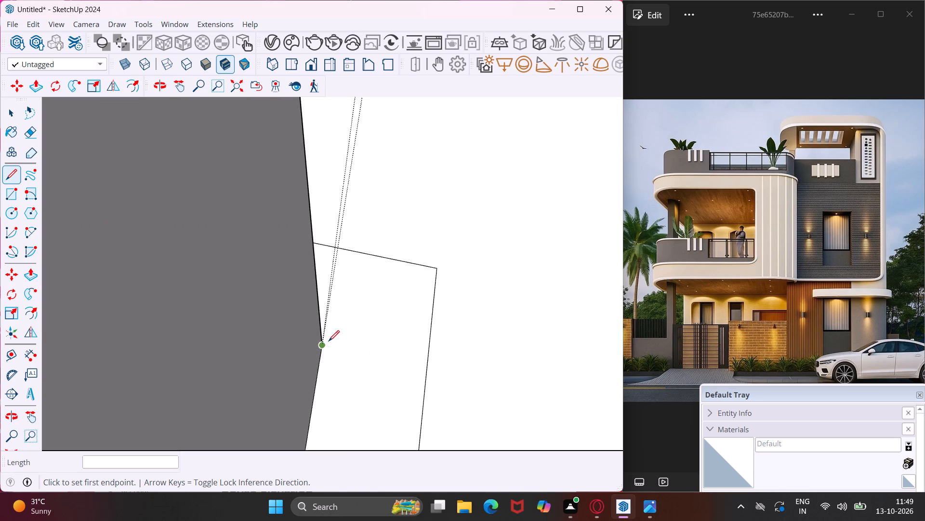
left_click(320, 344)
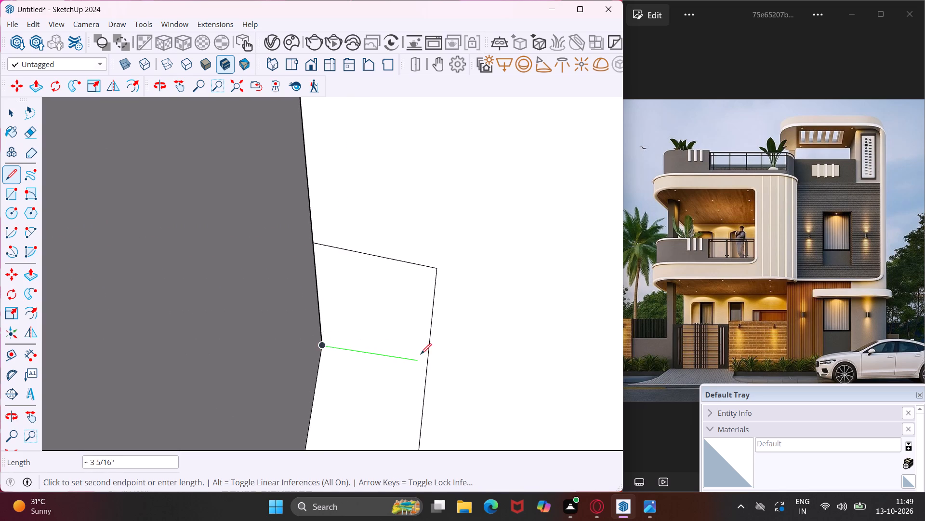
left_click(428, 363)
key("Escape")
key("space")
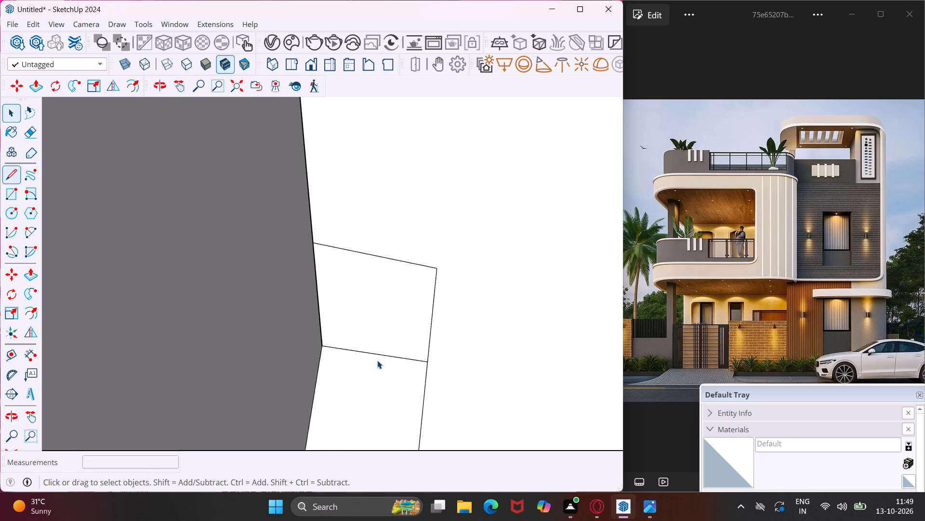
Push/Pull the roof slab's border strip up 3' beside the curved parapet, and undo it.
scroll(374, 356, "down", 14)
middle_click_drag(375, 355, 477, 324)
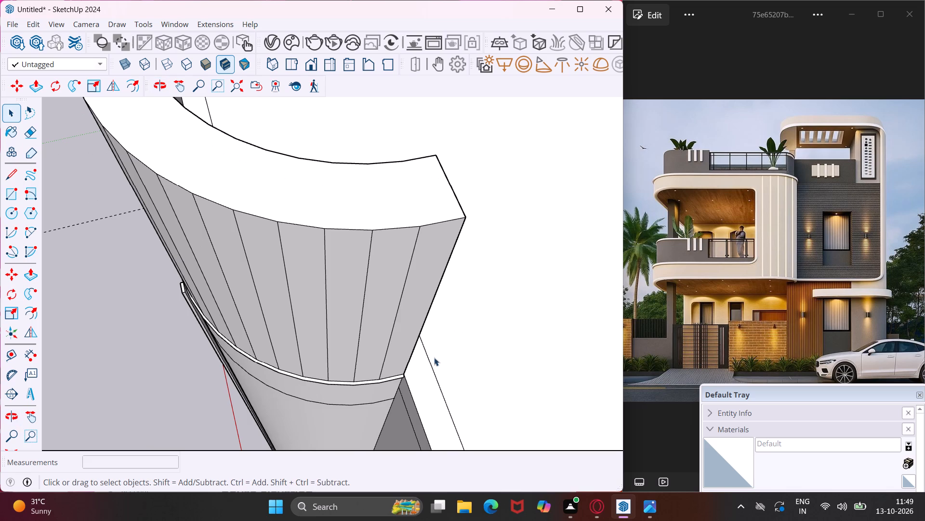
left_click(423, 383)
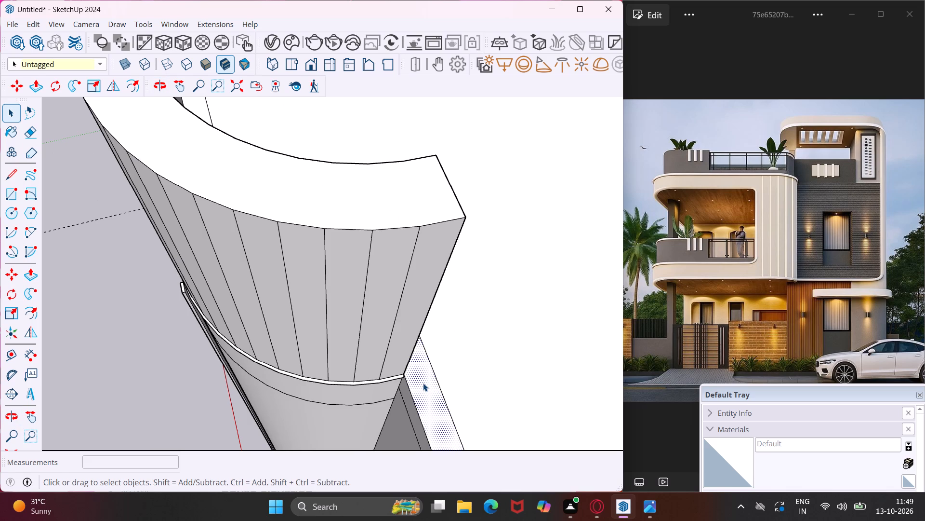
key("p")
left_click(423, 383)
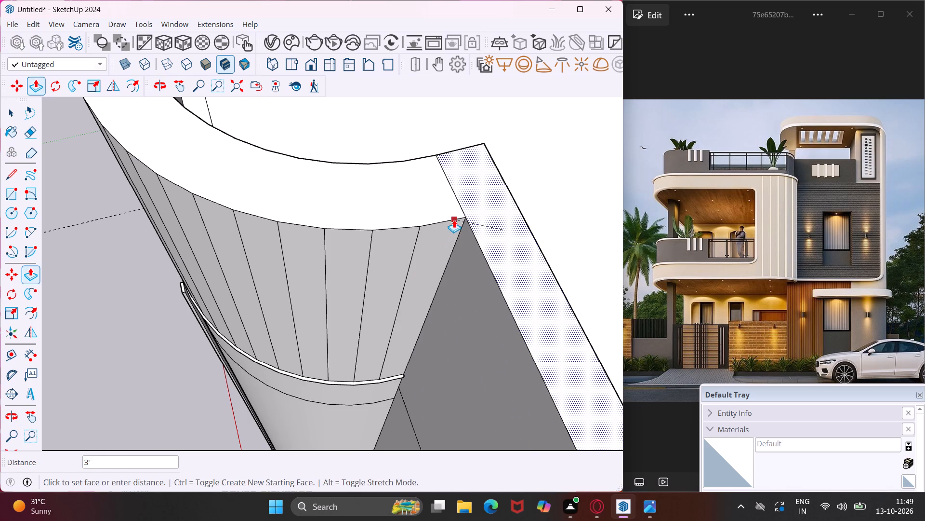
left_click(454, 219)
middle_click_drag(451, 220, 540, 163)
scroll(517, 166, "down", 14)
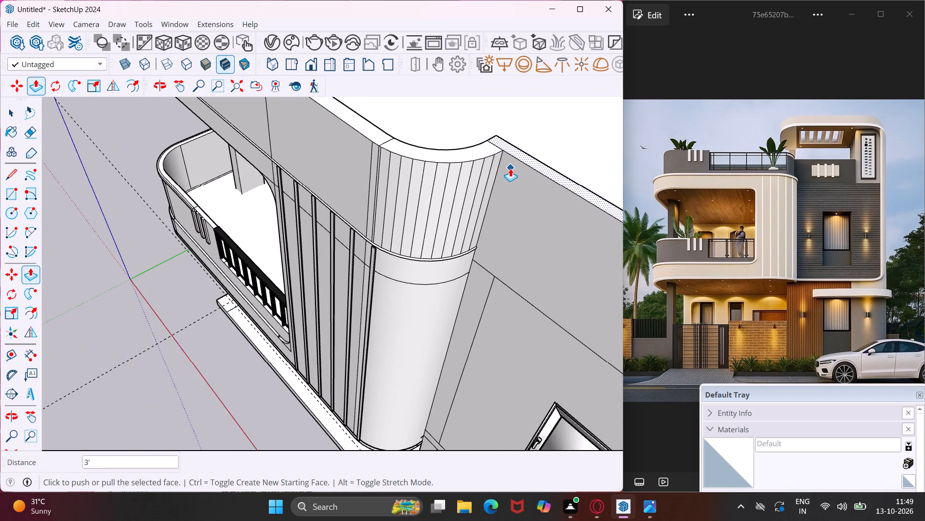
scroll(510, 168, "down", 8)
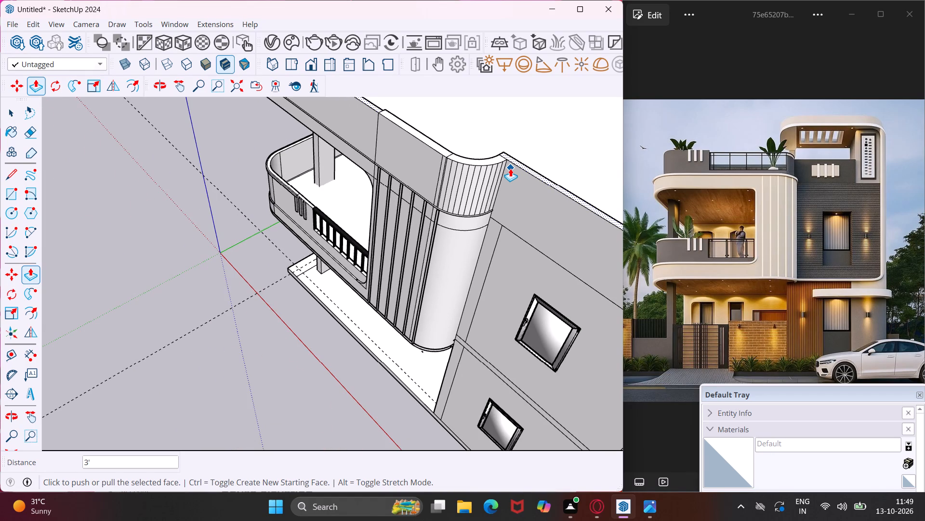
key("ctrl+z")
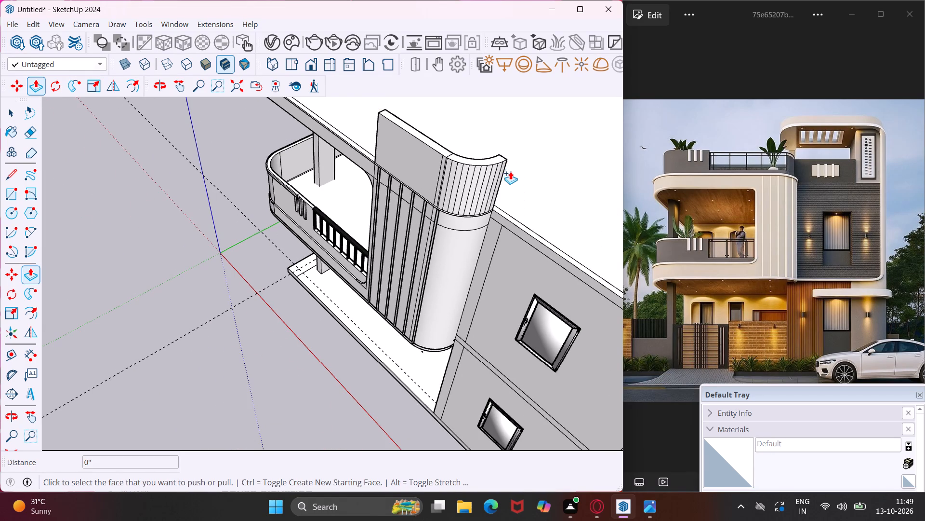
Push/Pull the roof slab's border strip up to the top of the existing curved parapet.
scroll(511, 212, "up", 9)
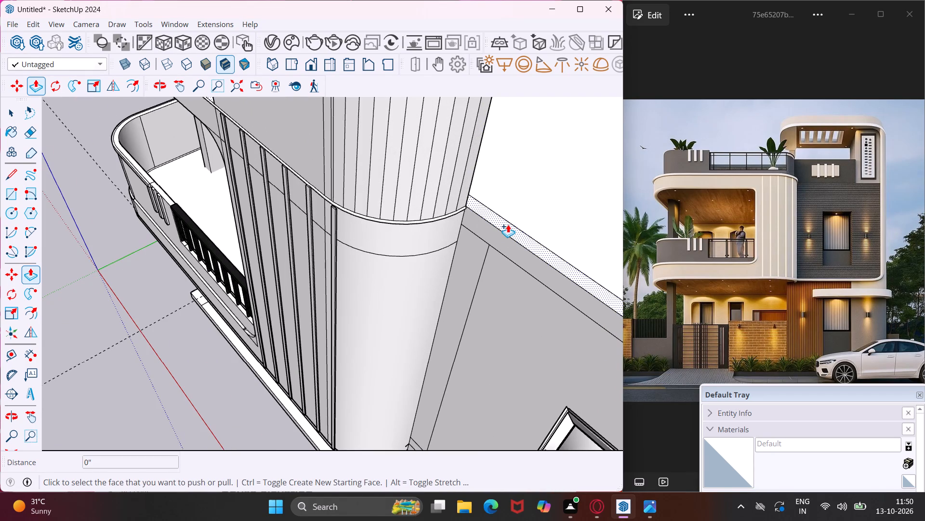
left_click(508, 224)
scroll(475, 137, "down", 11)
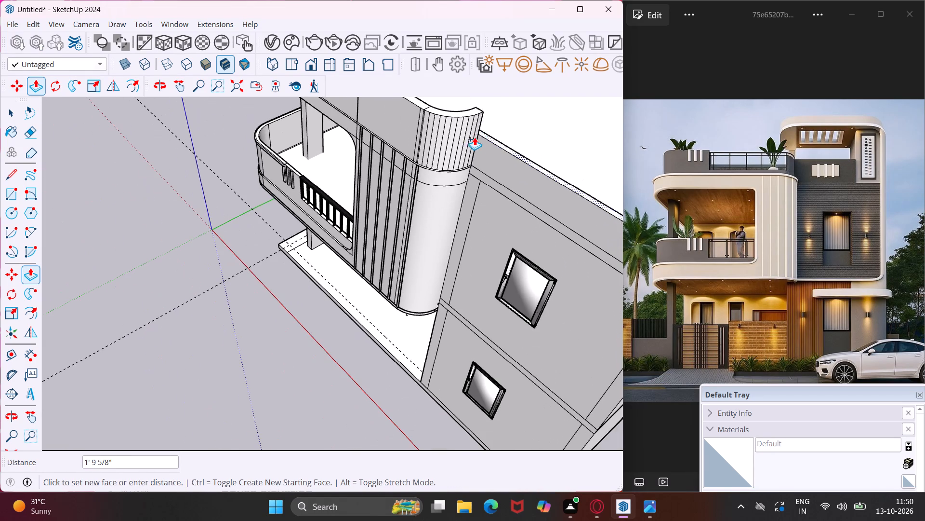
left_click(484, 112)
key("Escape")
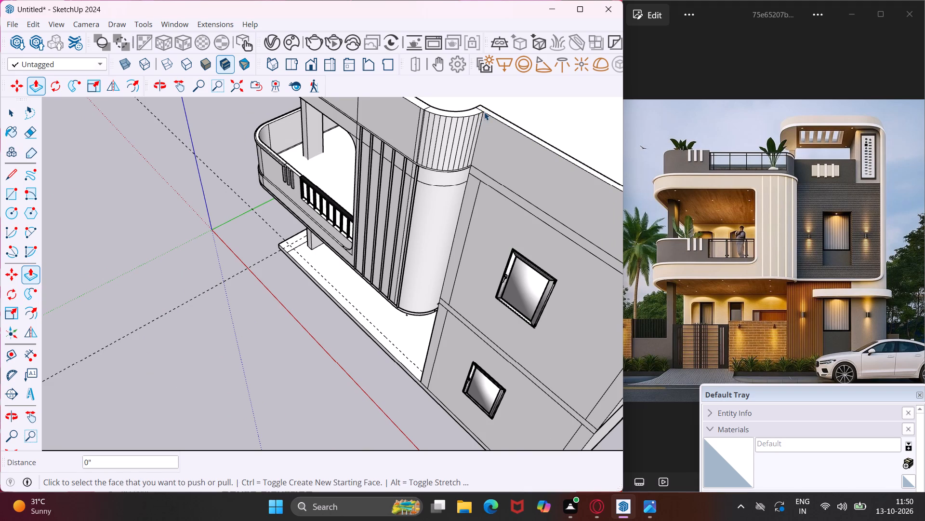
key("space")
Examine the raised parapet around the roof, including the rounded balcony corner and the stepped slab edge on the side wall.
scroll(451, 146, "down", 5)
middle_click_drag(437, 158, 567, 166)
scroll(554, 159, "down", 2)
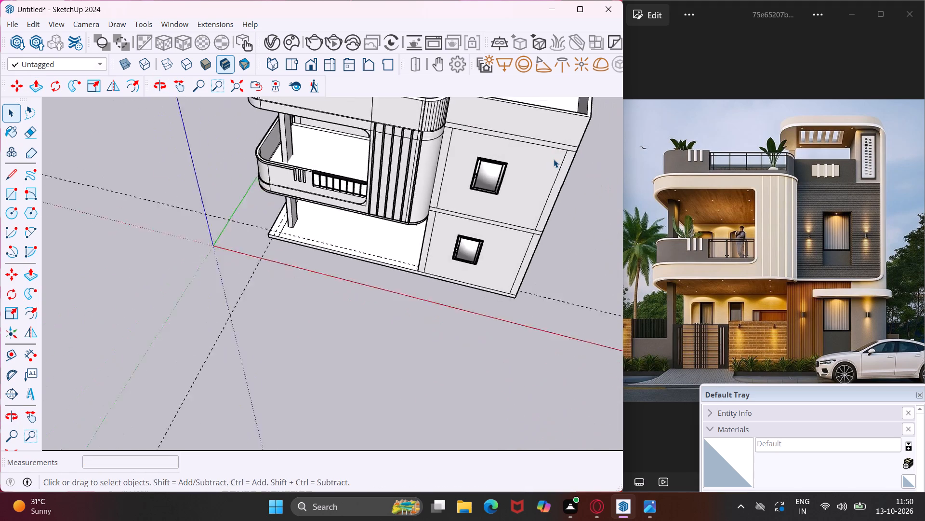
scroll(554, 159, "down", 9)
scroll(433, 120, "up", 5)
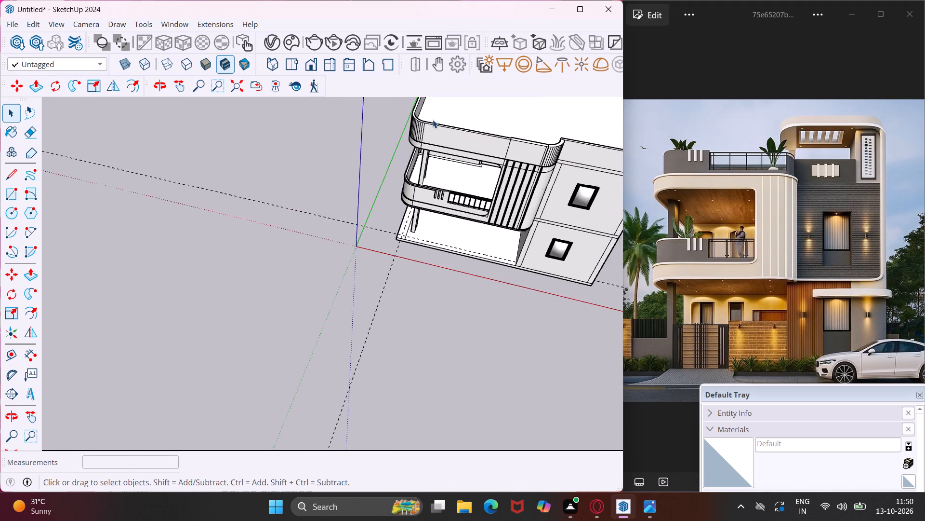
scroll(433, 120, "up", 4)
middle_click_drag(434, 120, 489, 118)
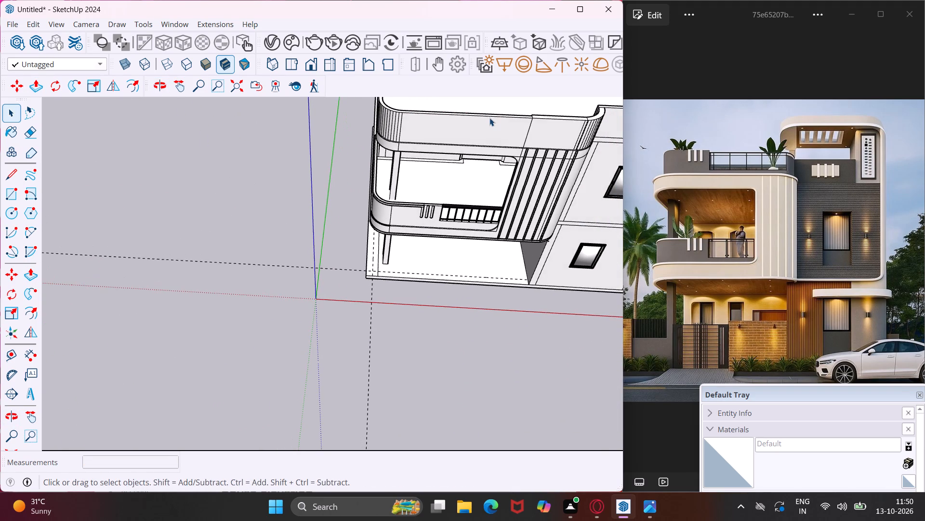
scroll(398, 144, "up", 8)
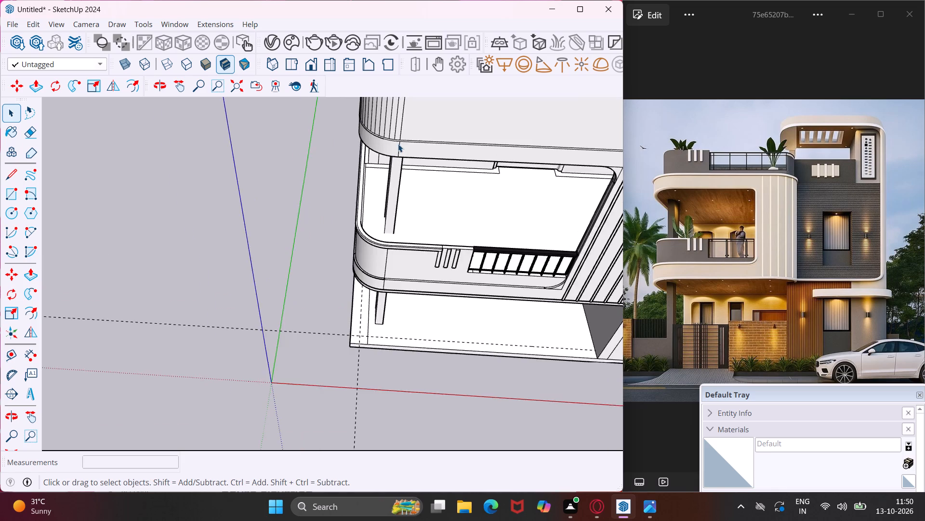
scroll(398, 144, "up", 3)
middle_click_drag(398, 144, 553, 119)
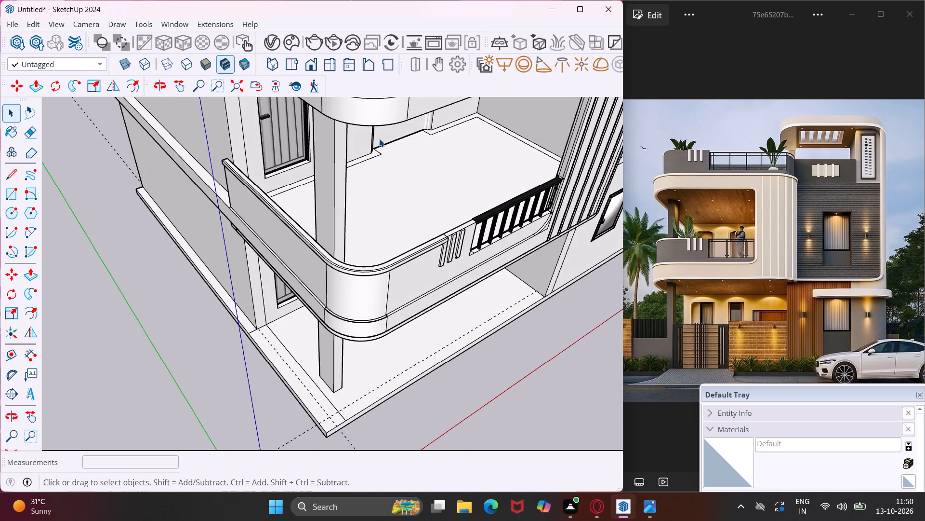
left_click(164, 89)
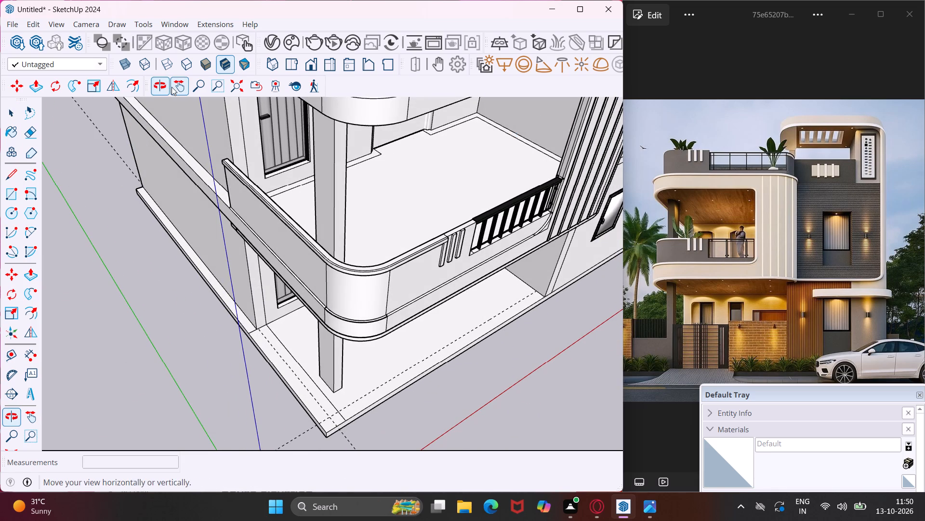
left_click(174, 86)
left_click_drag(266, 114, 291, 313)
middle_click_drag(291, 313, 314, 294)
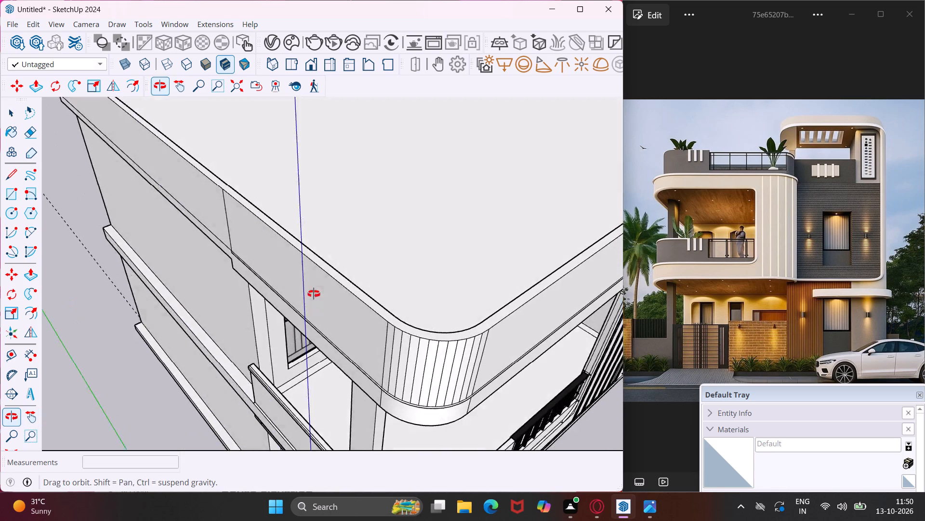
middle_click_drag(314, 294, 455, 175)
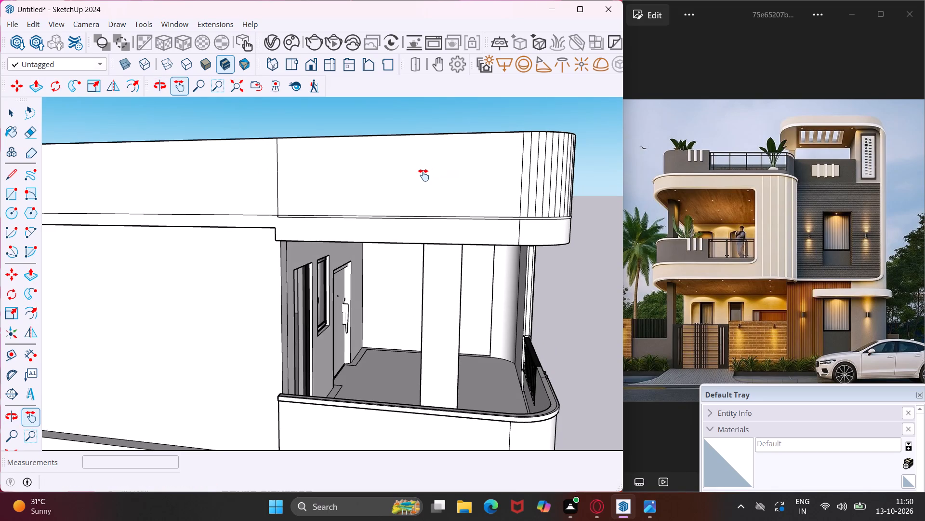
key("Escape")
key("space")
scroll(308, 203, "up", 9)
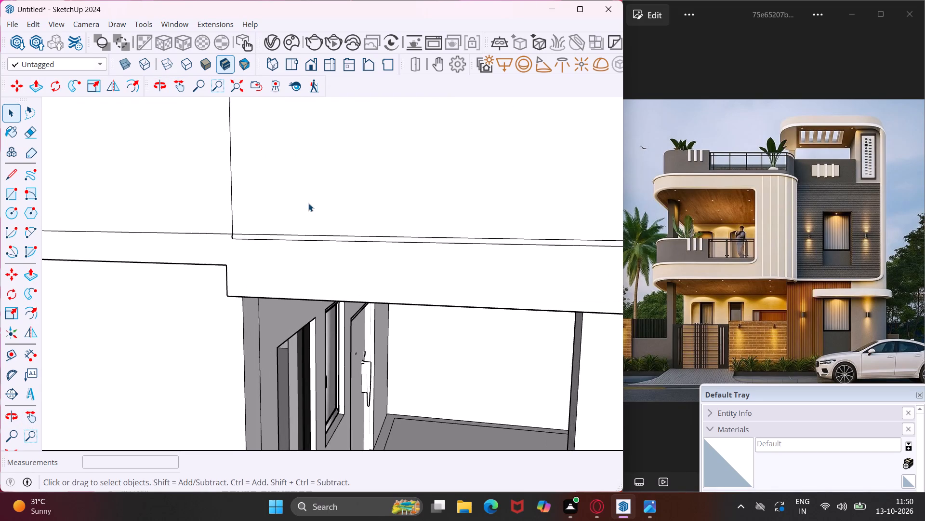
middle_click_drag(308, 203, 196, 233)
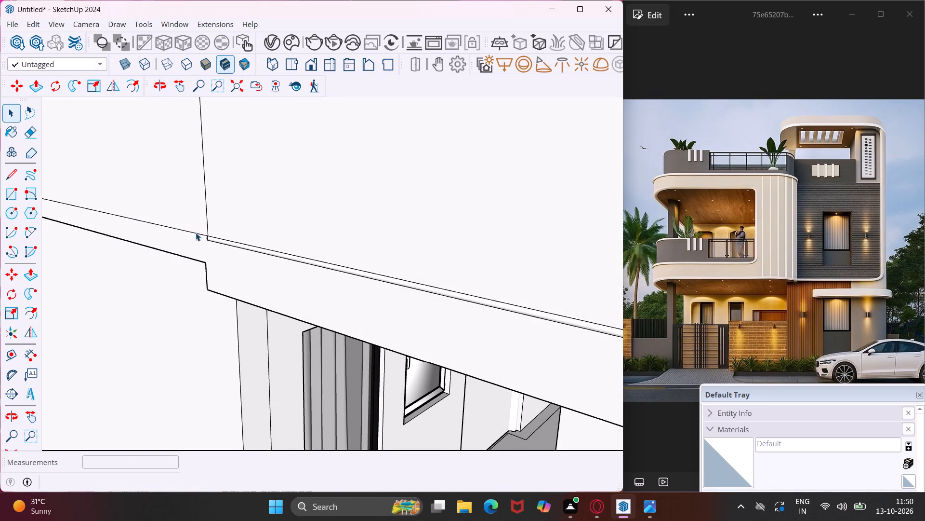
scroll(208, 236, "up", 10)
middle_click_drag(208, 236, 559, 159)
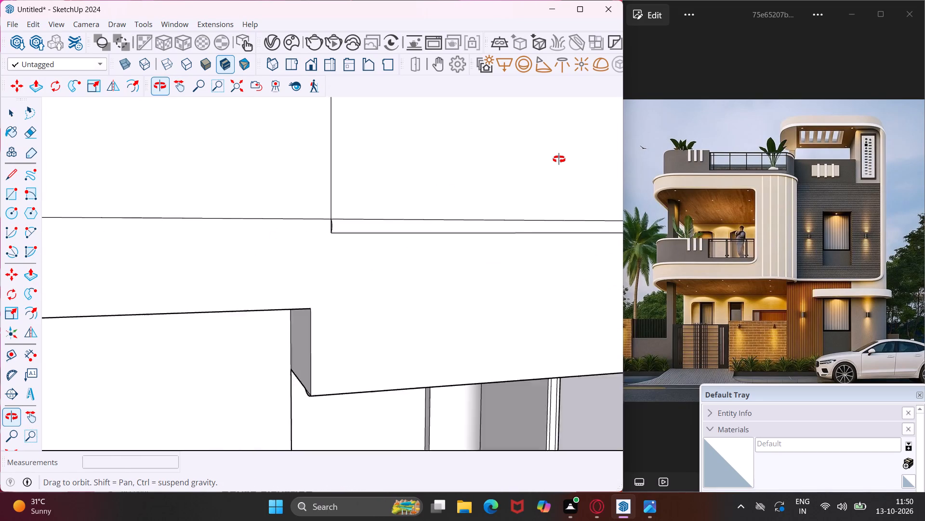
middle_click_drag(559, 159, 220, 260)
scroll(172, 281, "down", 4)
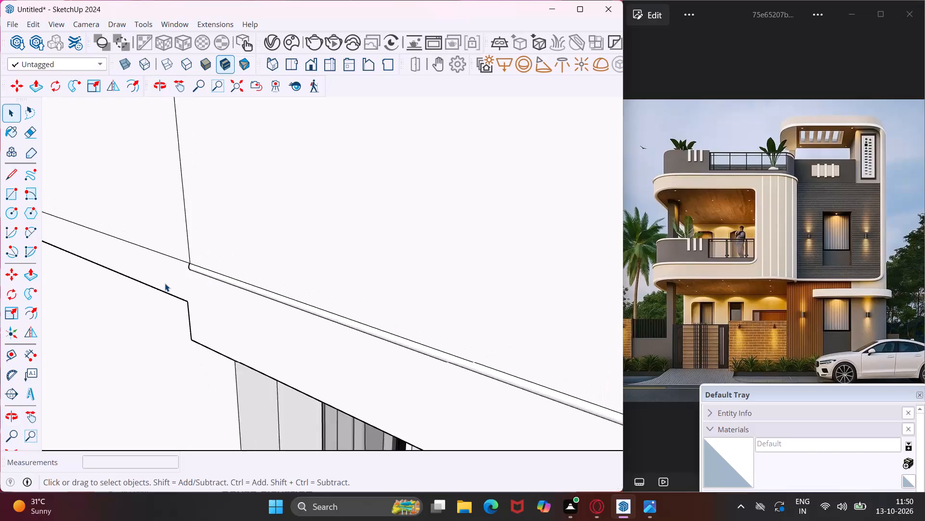
scroll(165, 283, "down", 17)
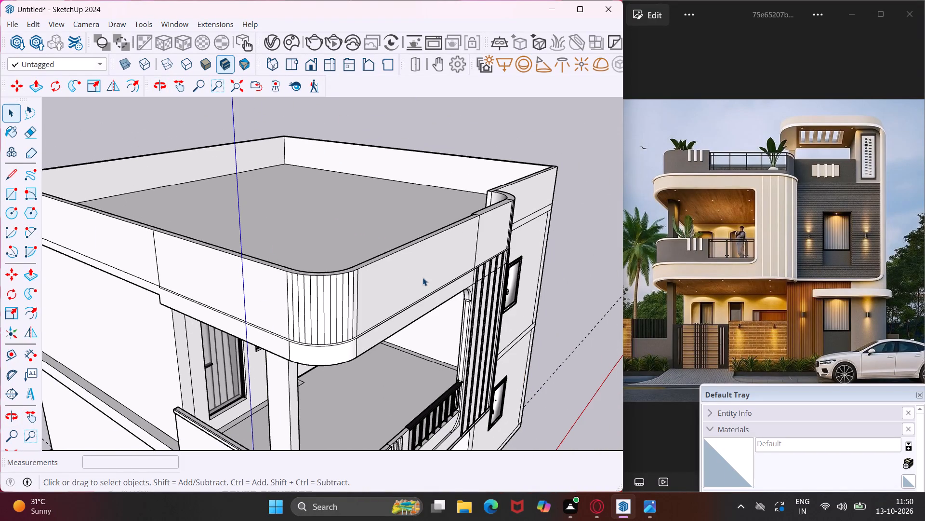
Draw a vertical strip rectangle about 2 3/4" by 2' 3/8" down from the front parapet's top edge, beside the rounded corner.
scroll(492, 239, "up", 4)
middle_click_drag(489, 235, 487, 238)
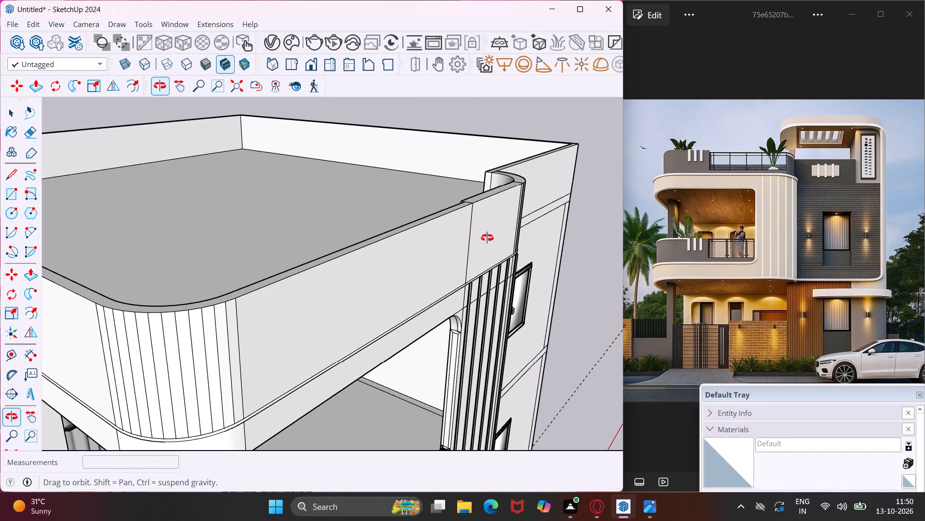
middle_click_drag(487, 238, 396, 245)
scroll(396, 245, "down", 2)
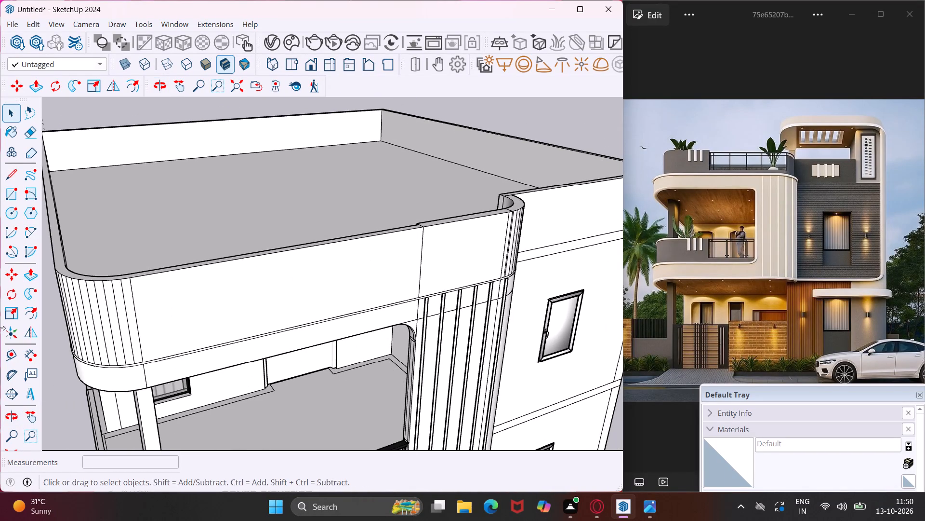
left_click(13, 189)
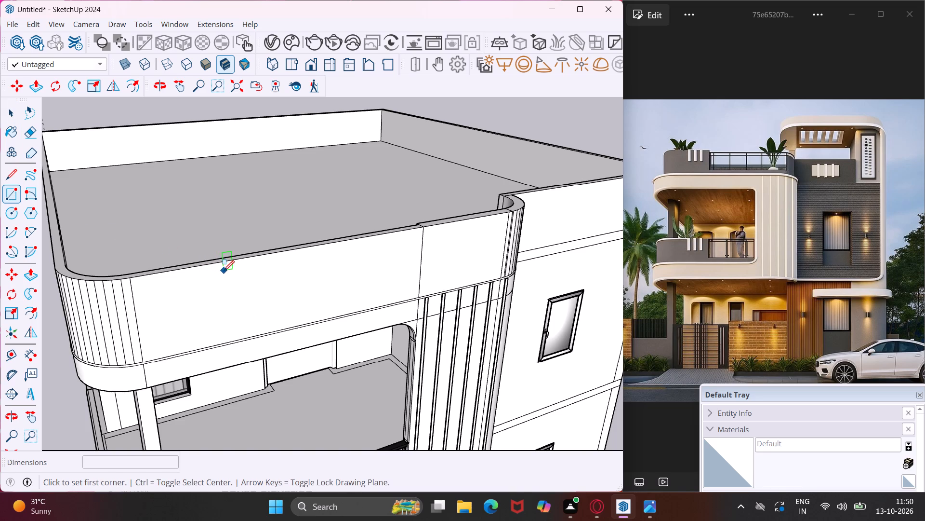
scroll(158, 278, "up", 6)
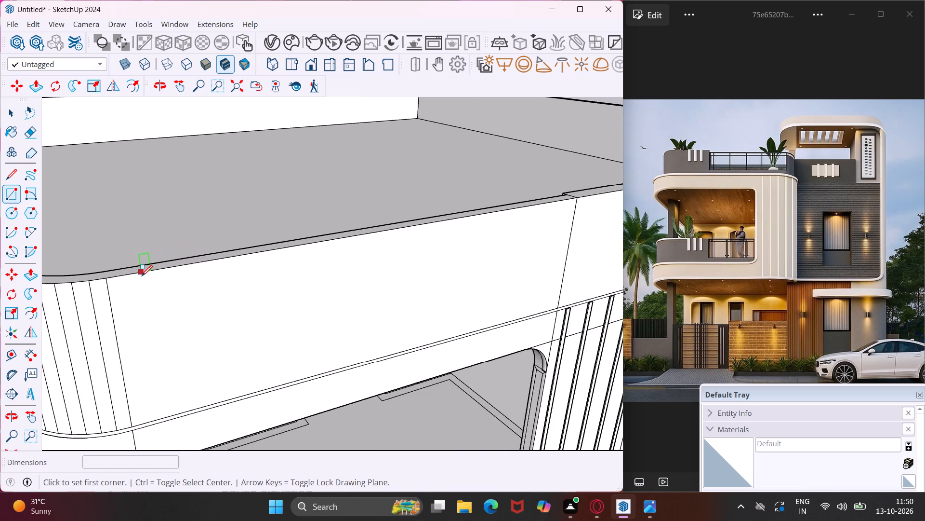
left_click(140, 274)
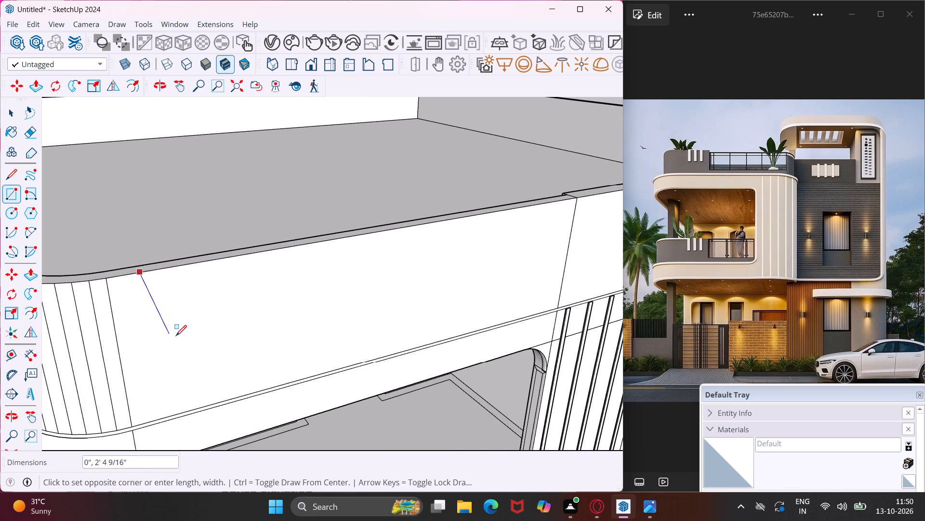
scroll(190, 352, "up", 6)
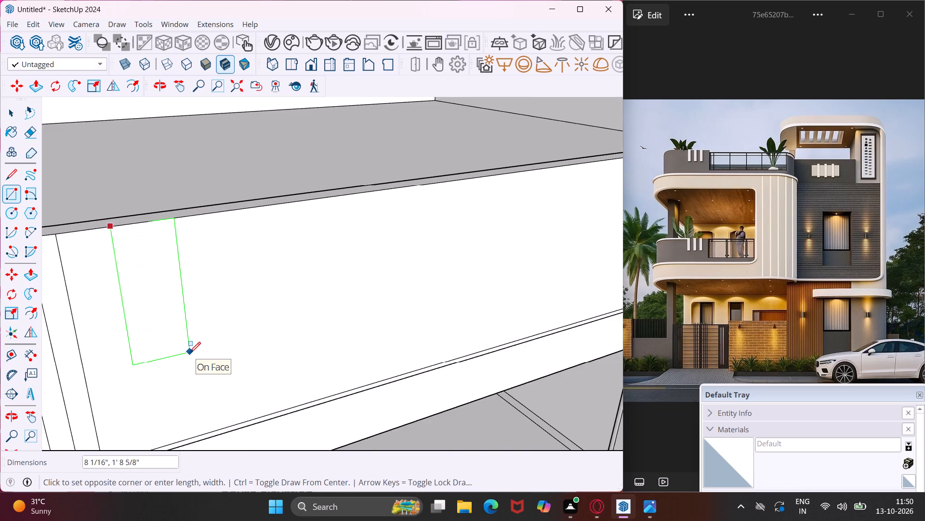
scroll(190, 353, "up", 1)
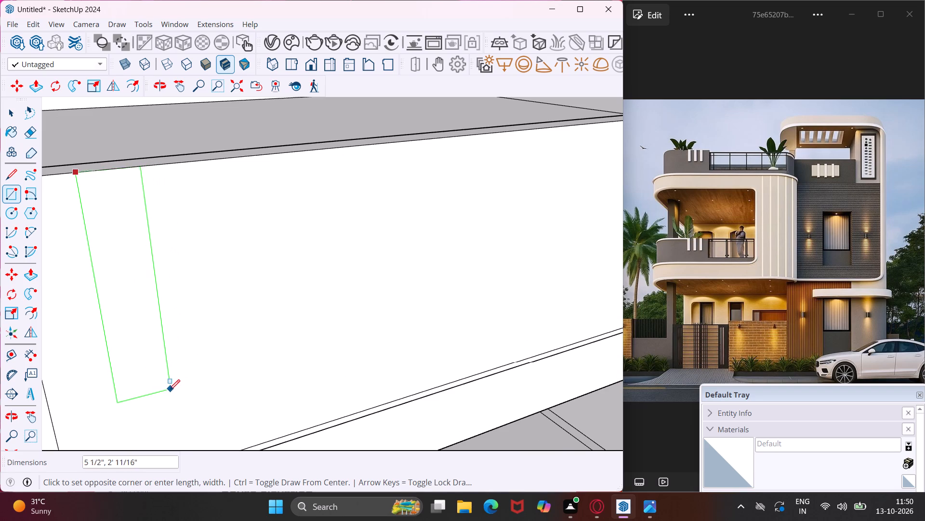
left_click(144, 394)
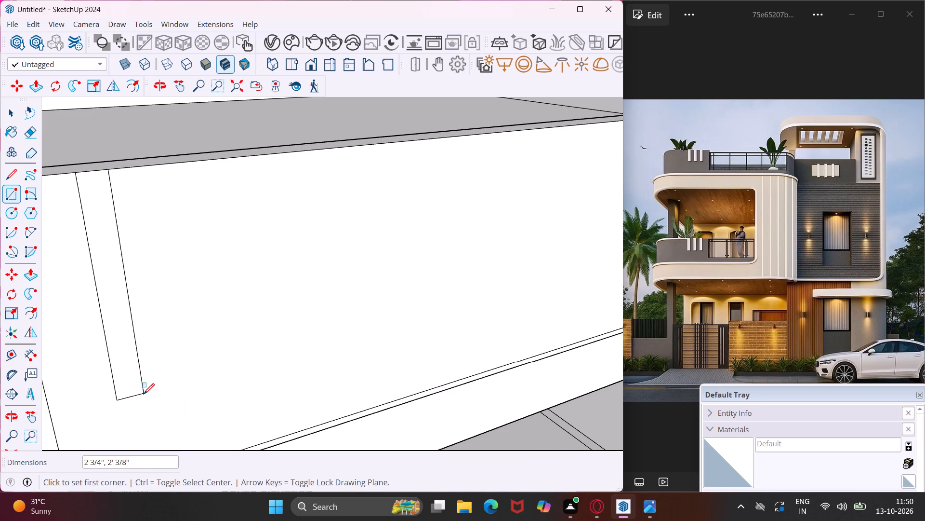
key("Escape")
key("space")
Copy the strip sideways along the parapet front about 4 15/16" and multiply it by 2 for three evenly spaced strips.
left_click(133, 380)
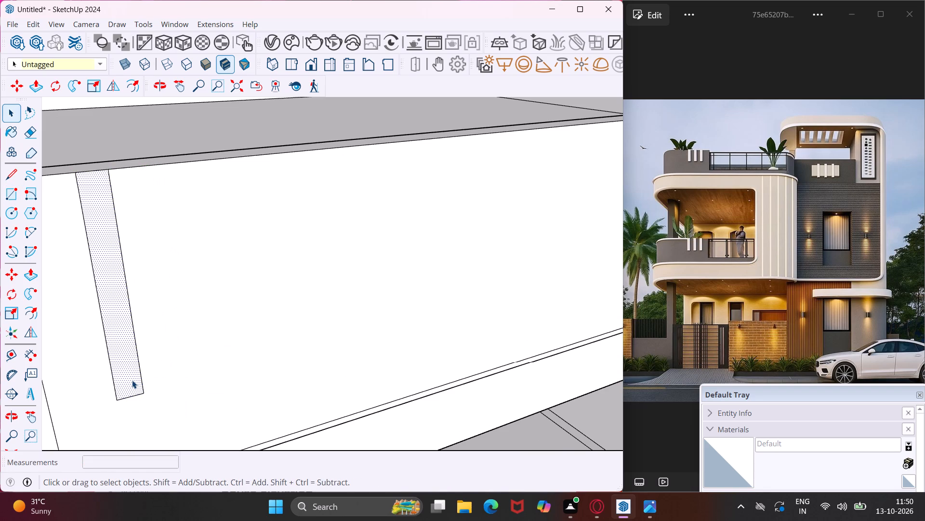
key("m")
left_click(132, 380)
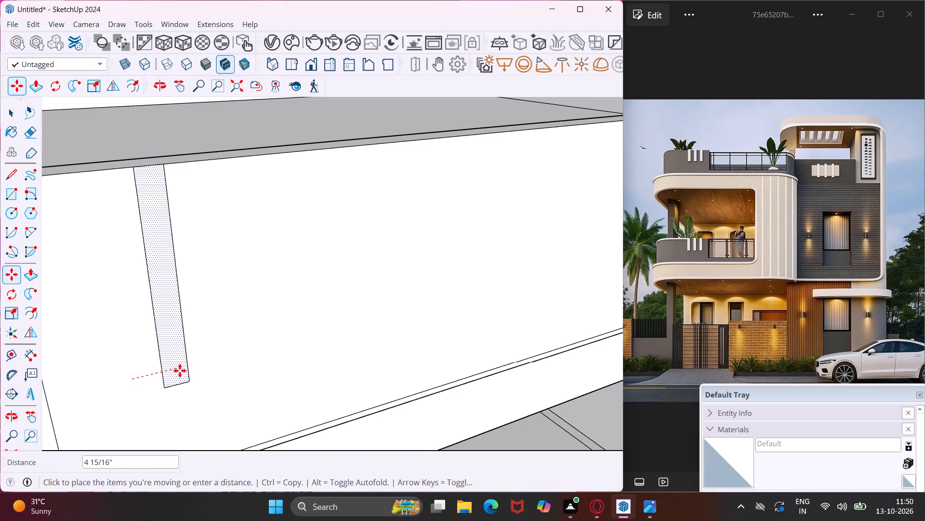
left_click(180, 370)
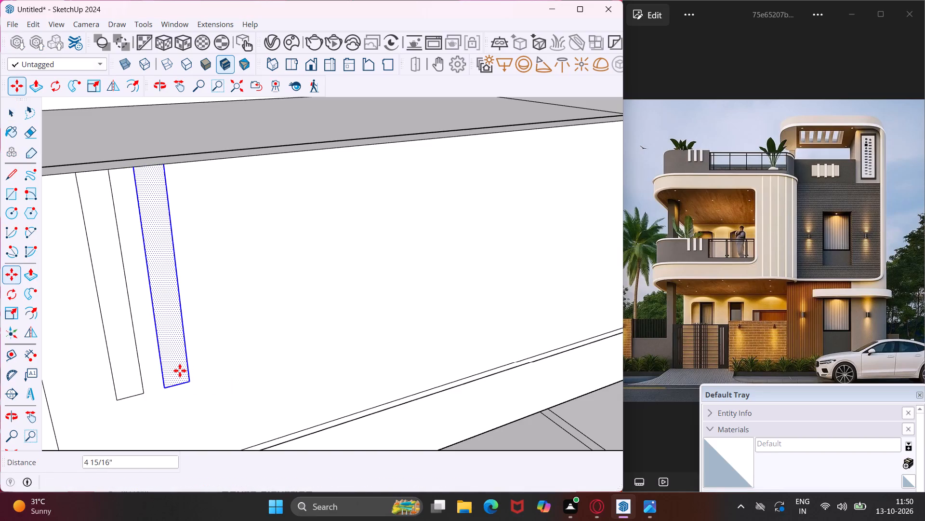
type("*2")
key("Return")
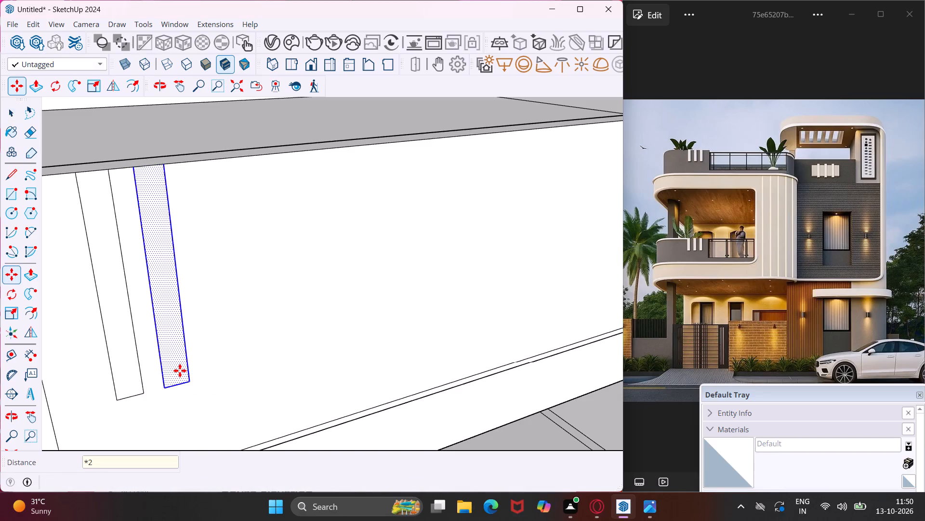
key("Escape")
key("space")
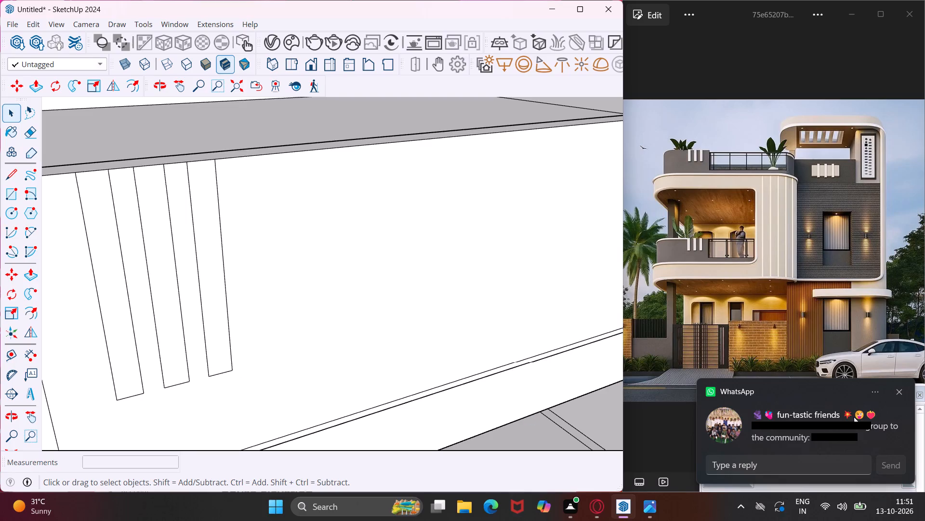
left_click(900, 394)
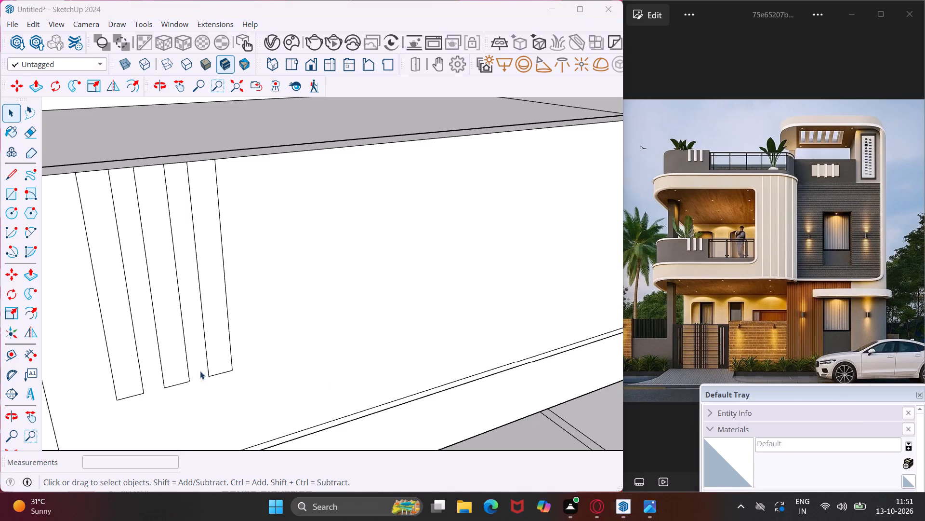
Push/Pull all three strips on the parapet's front face outward by 1".
left_click(113, 343)
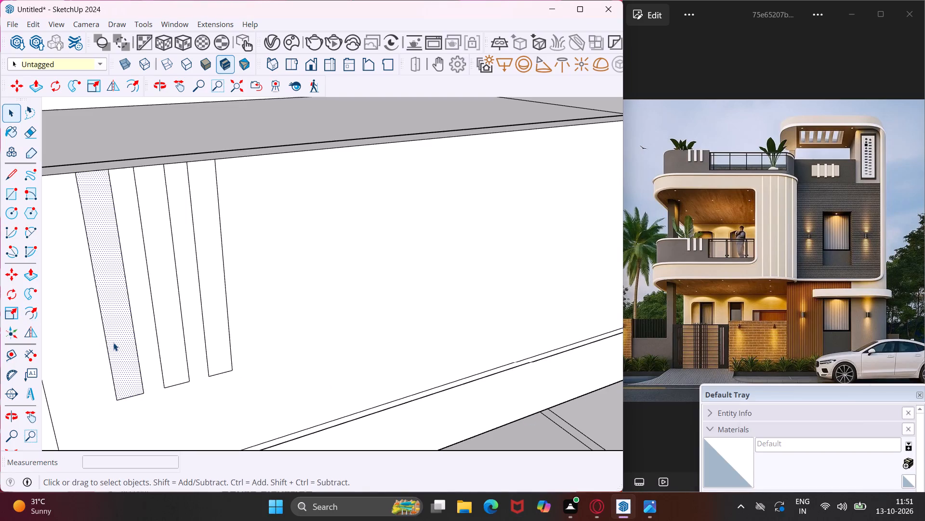
key("p")
left_click(113, 343)
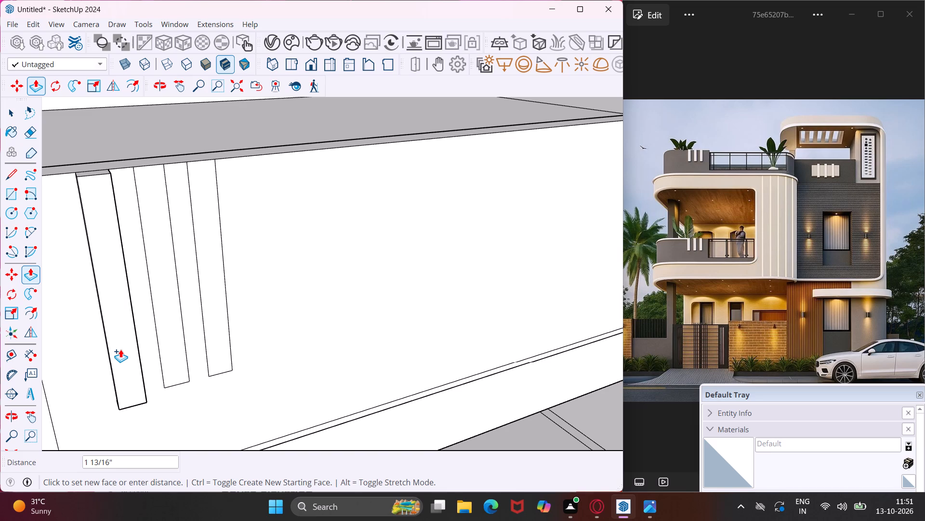
key("1")
key("shift+quotedbl")
key("Return")
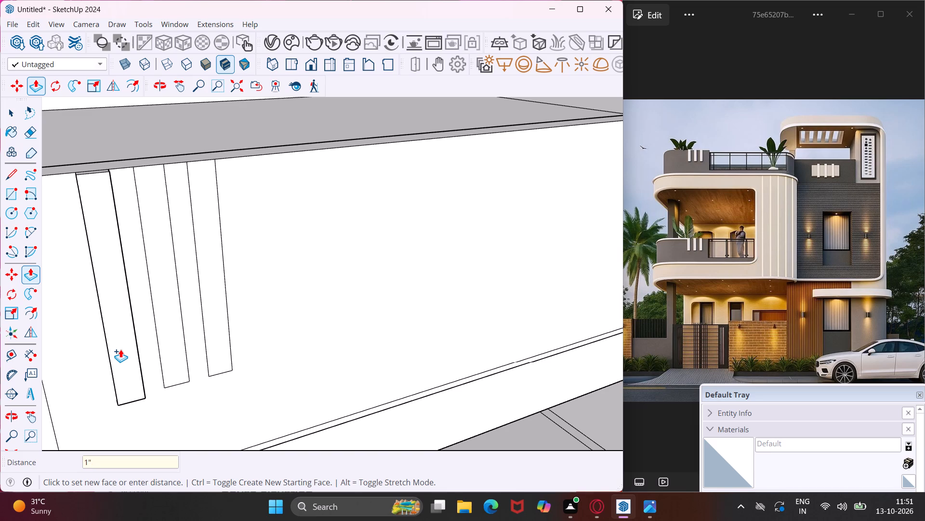
left_click(172, 332)
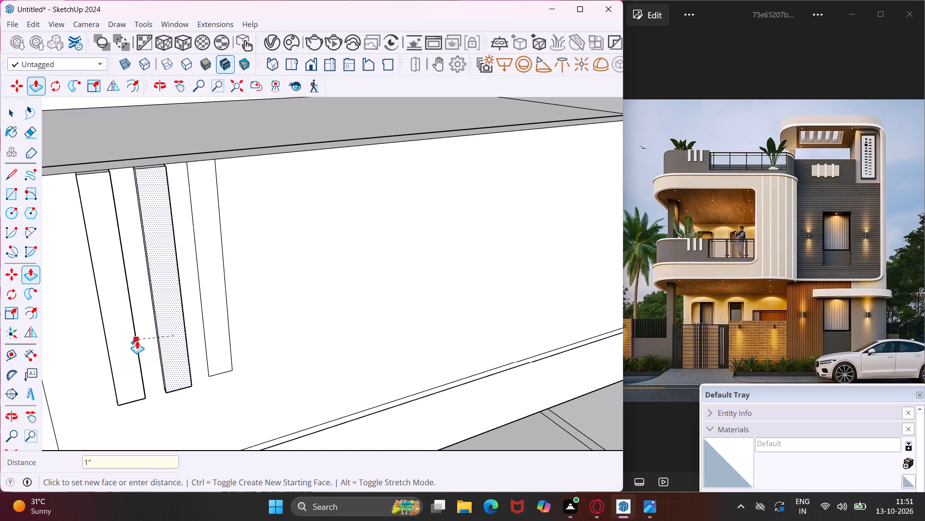
left_click(133, 342)
left_click(207, 322)
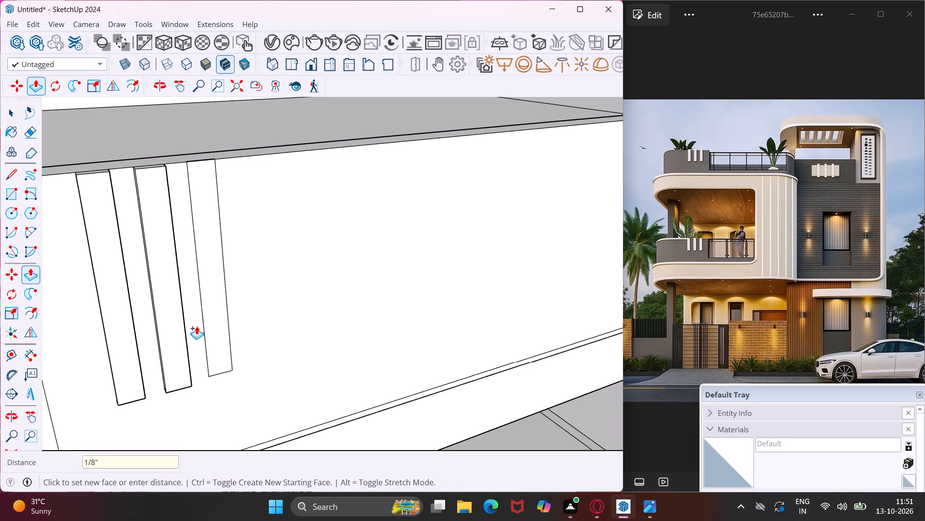
left_click(177, 339)
key("Escape")
key("space")
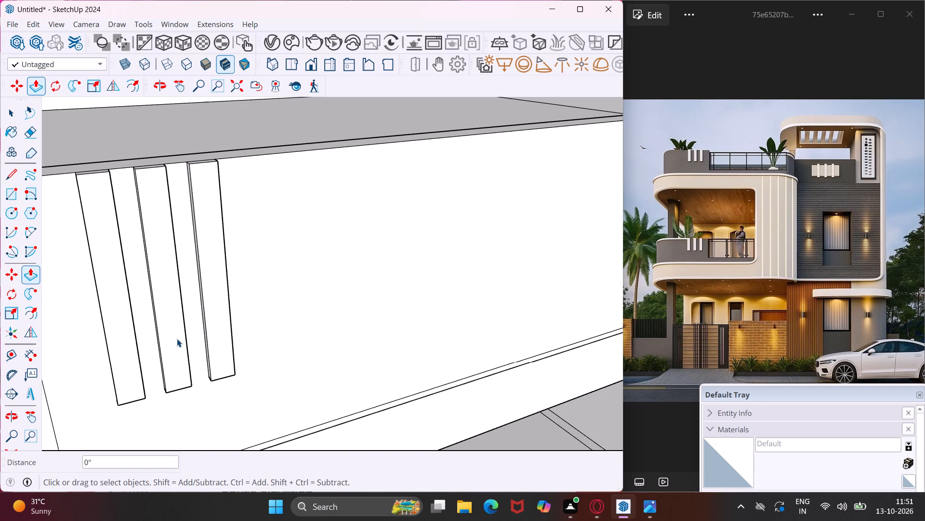
Draw a rectangle about 8' 3 3/4" by 2' 4 13/16" down from the front parapet's top edge, beside the three strips.
scroll(164, 342, "down", 6)
middle_click_drag(272, 324, 164, 297)
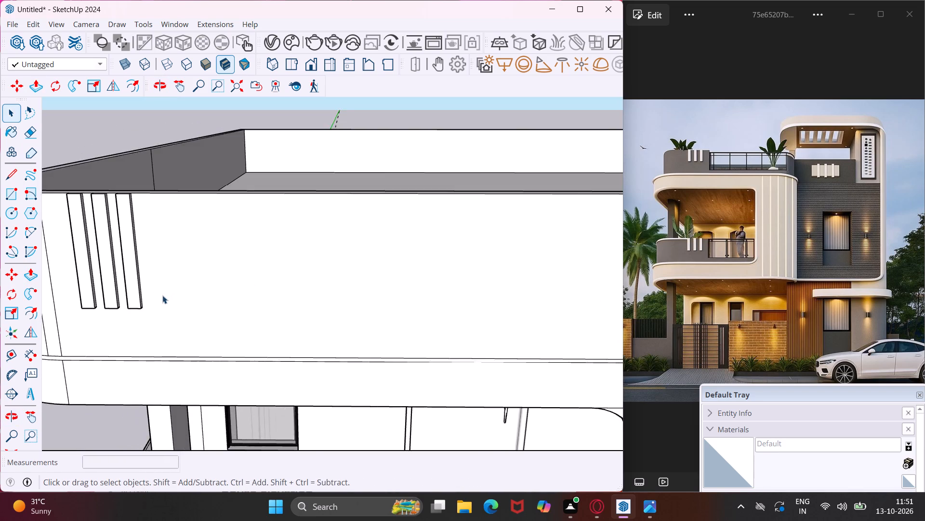
scroll(162, 295, "down", 6)
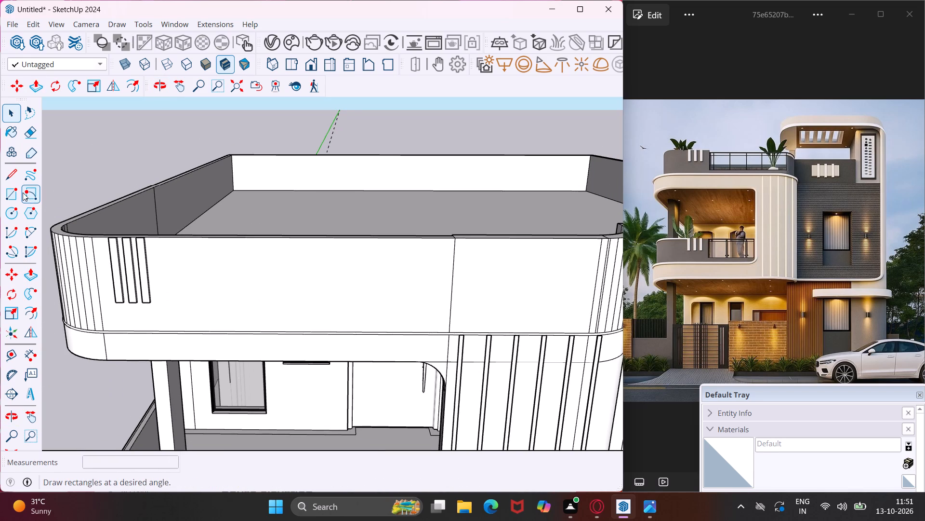
left_click(18, 192)
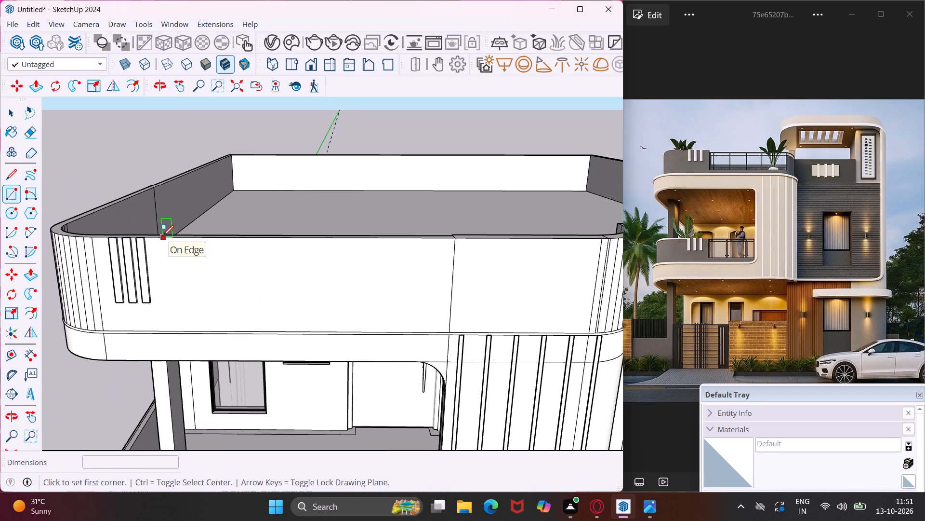
scroll(163, 236, "up", 3)
left_click(163, 236)
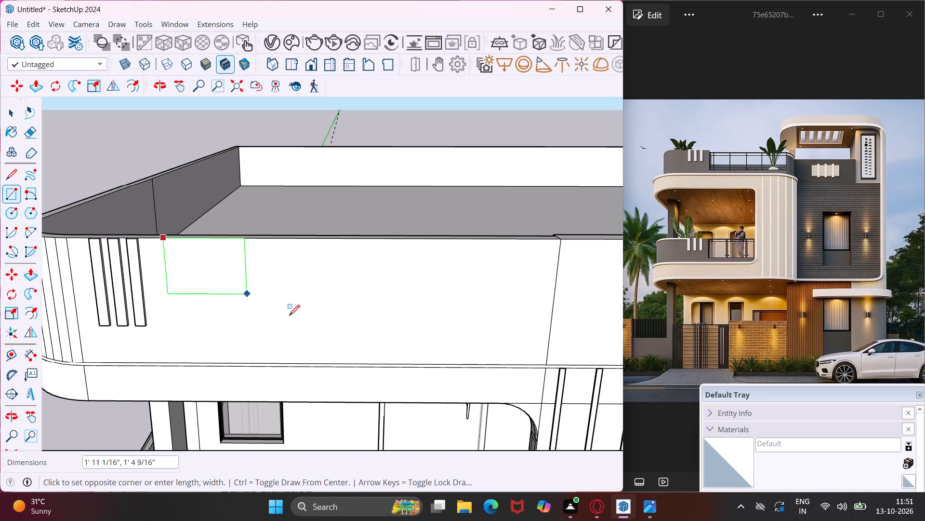
scroll(436, 322, "down", 2)
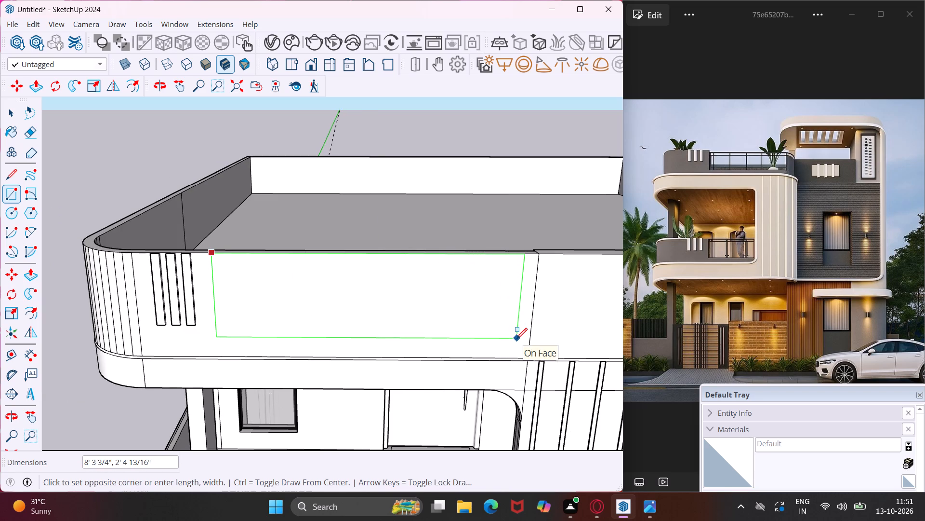
left_click(516, 339)
key("Escape")
key("space")
Push/Pull the large rectangle back about 3 5/8" through the parapet's full thickness to cut an opening.
left_click(471, 315)
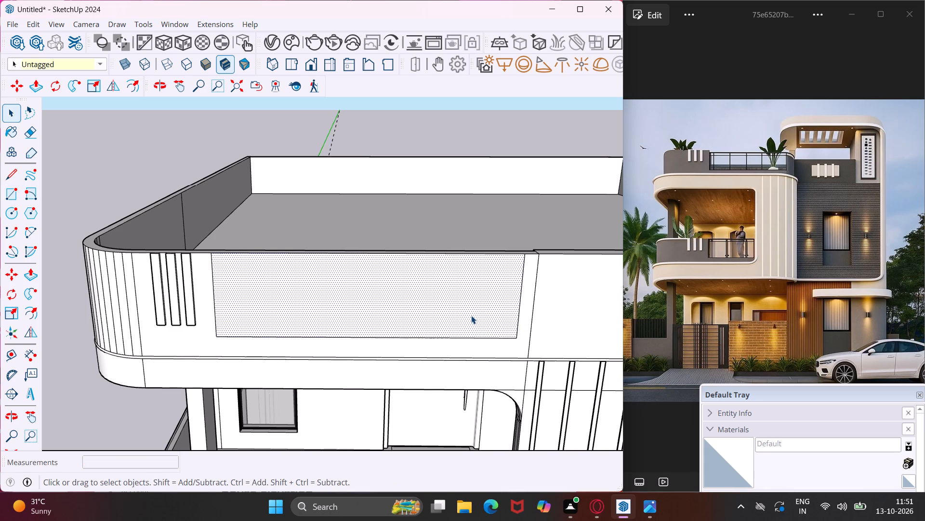
key("p")
left_click(471, 315)
middle_click_drag(473, 316, 544, 371)
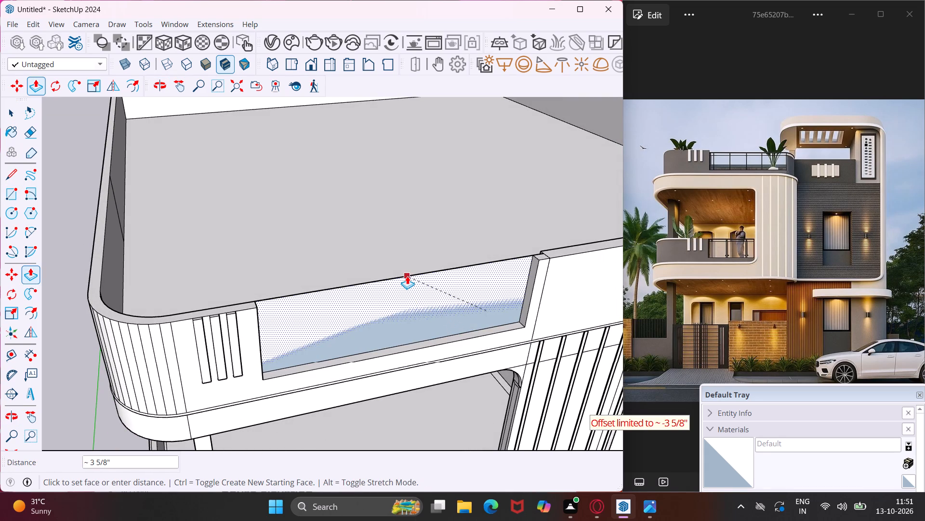
left_click(407, 276)
key("Escape")
key("space")
Copy the first-floor balcony railing about 11' 13/16" up the blue axis to the roof parapet opening.
scroll(407, 275, "down", 6)
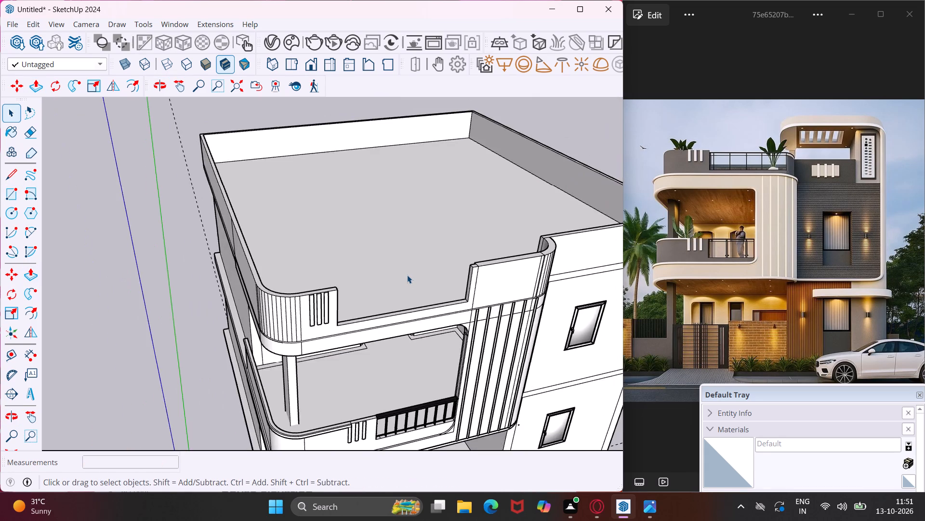
scroll(408, 283, "down", 4)
left_click(420, 371)
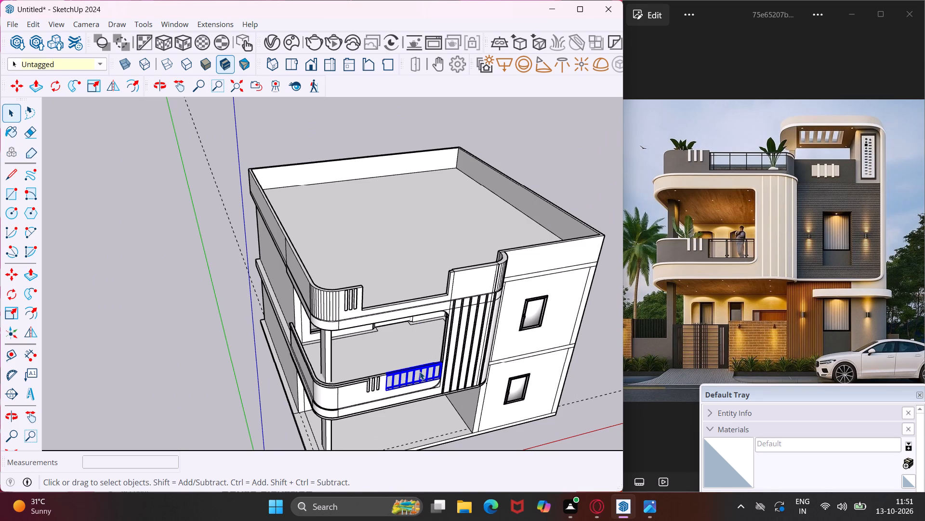
key("m")
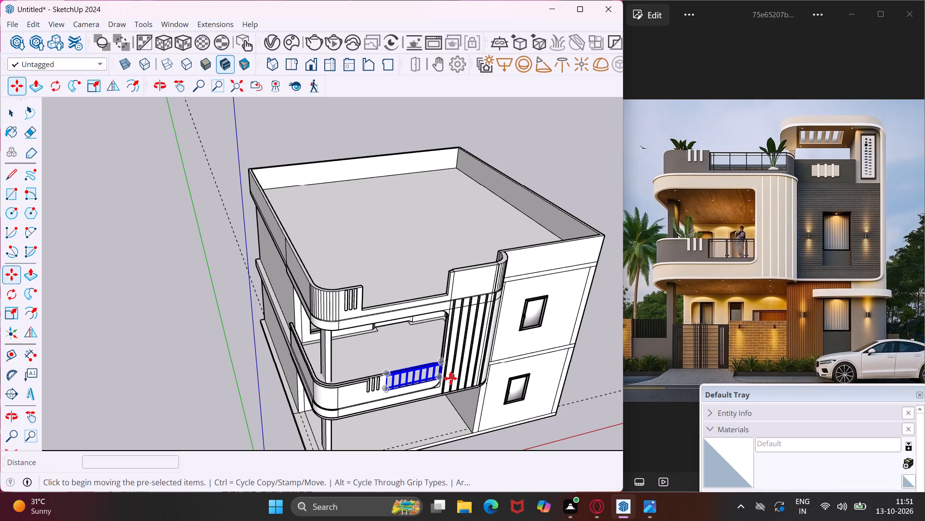
left_click(449, 378)
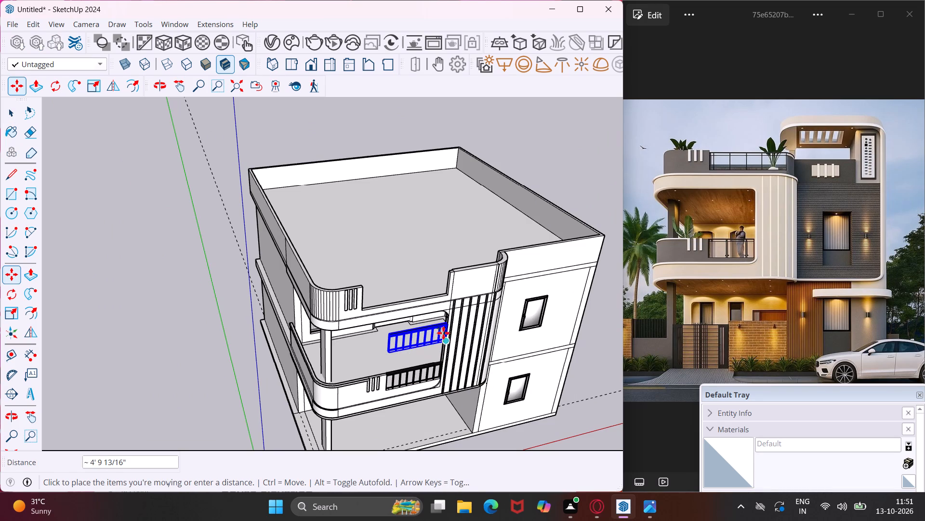
scroll(457, 287, "up", 4)
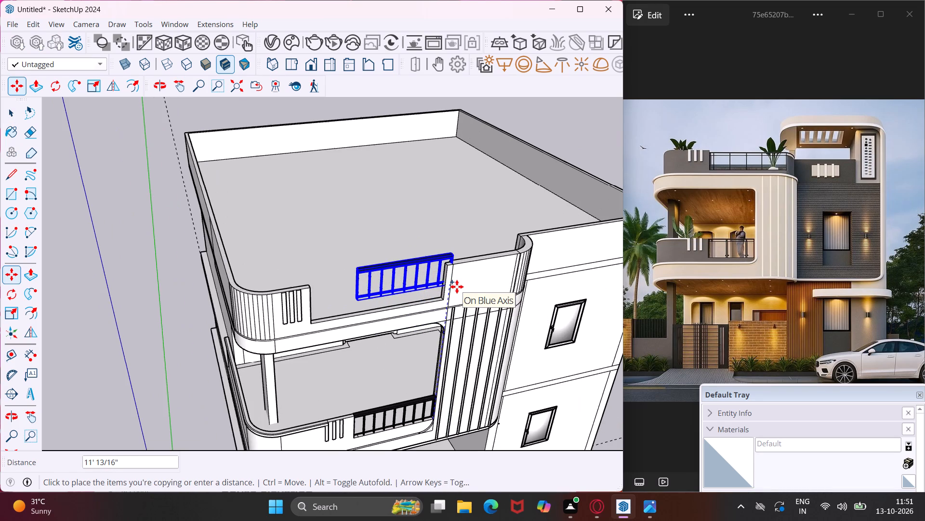
left_click(457, 287)
key("Escape")
key("space")
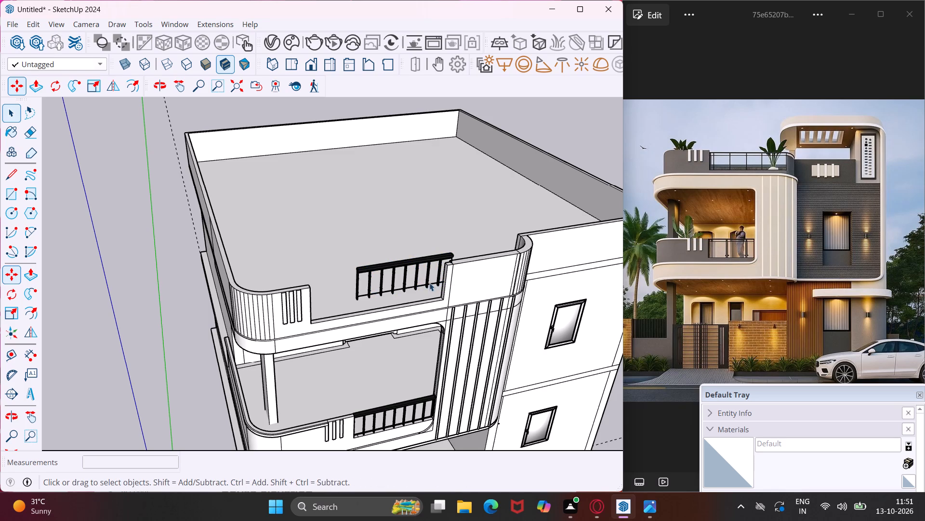
Move the copied roof railing about 2' 11 3/4" so its lower corner meets the opening's bottom corner beside the three strips.
left_click(427, 283)
left_click(424, 278)
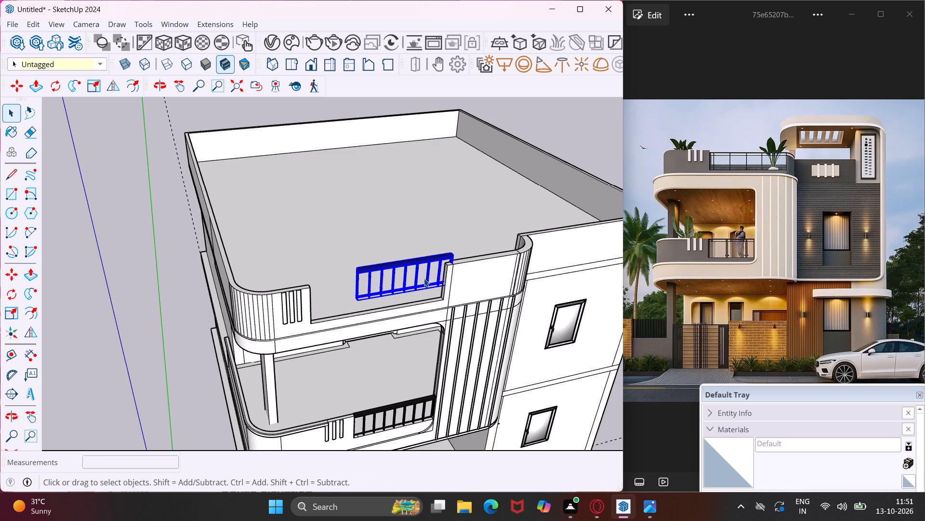
key("m")
scroll(424, 278, "up", 8)
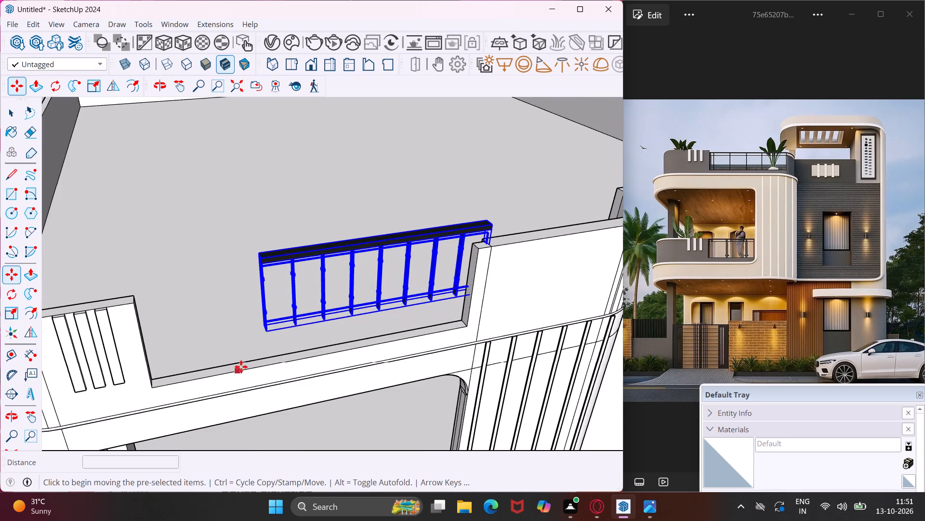
left_click(268, 332)
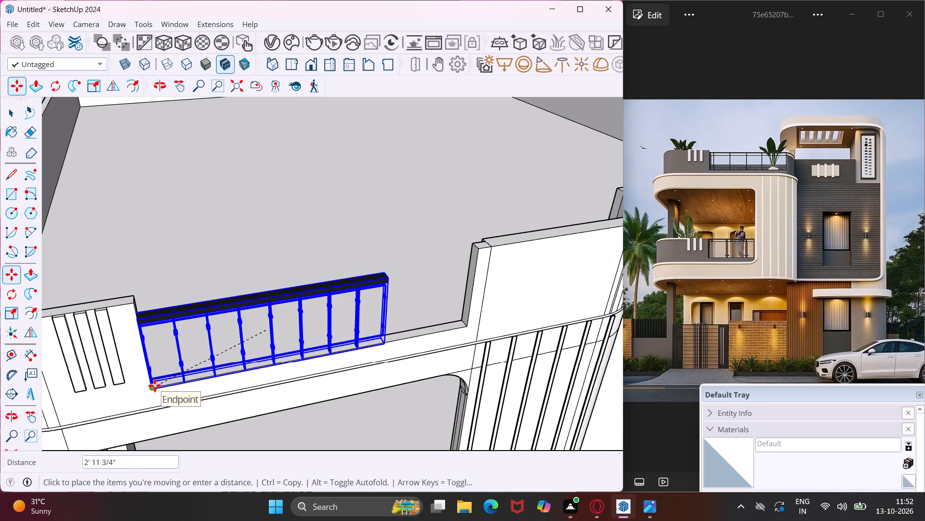
left_click(155, 385)
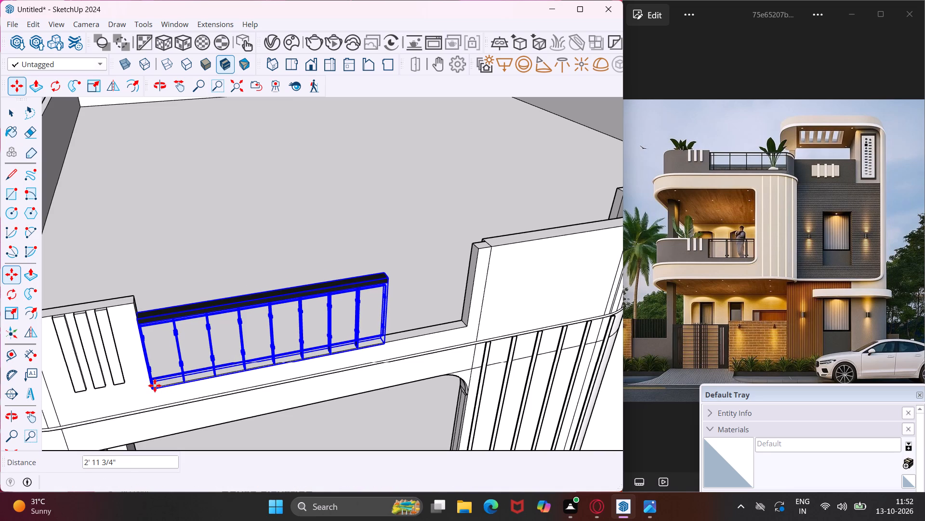
key("Escape")
key("space")
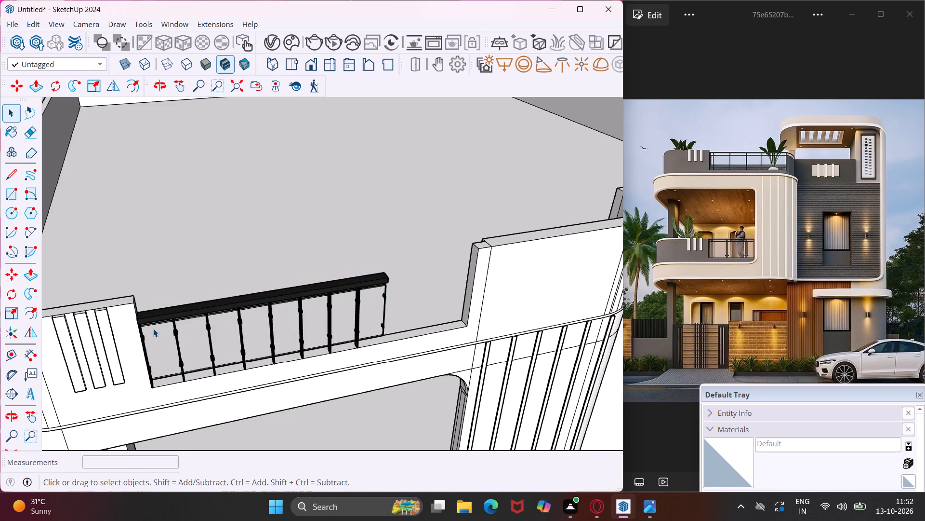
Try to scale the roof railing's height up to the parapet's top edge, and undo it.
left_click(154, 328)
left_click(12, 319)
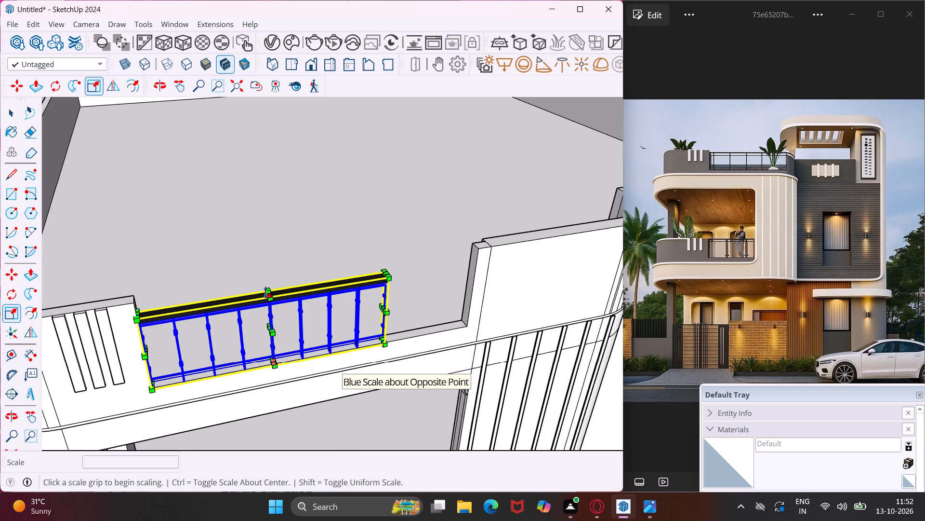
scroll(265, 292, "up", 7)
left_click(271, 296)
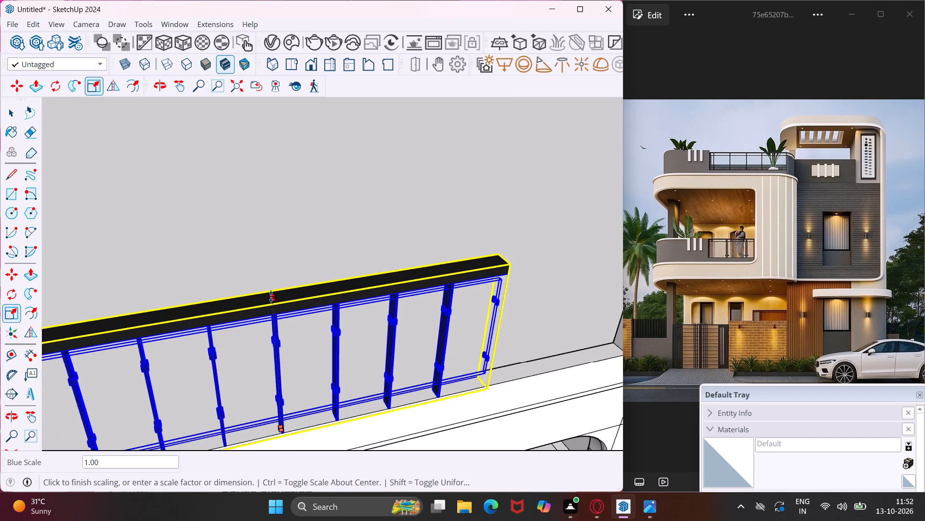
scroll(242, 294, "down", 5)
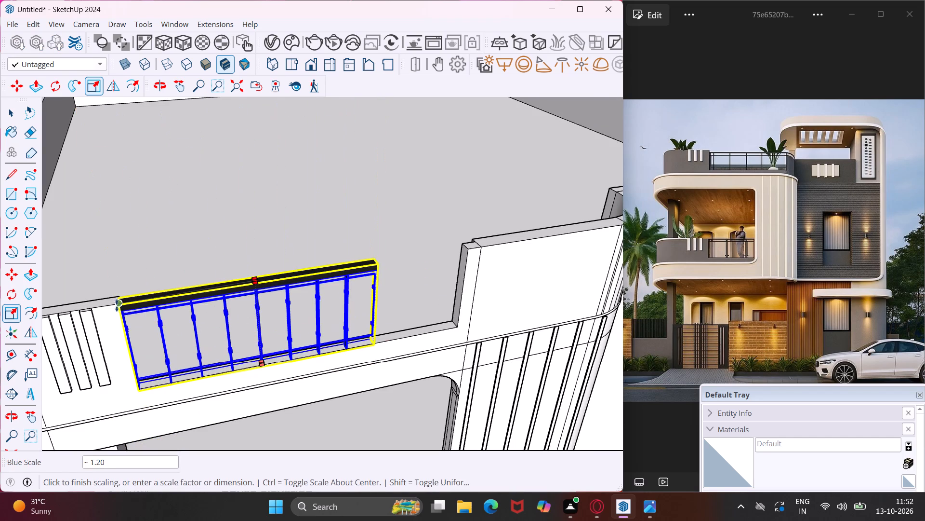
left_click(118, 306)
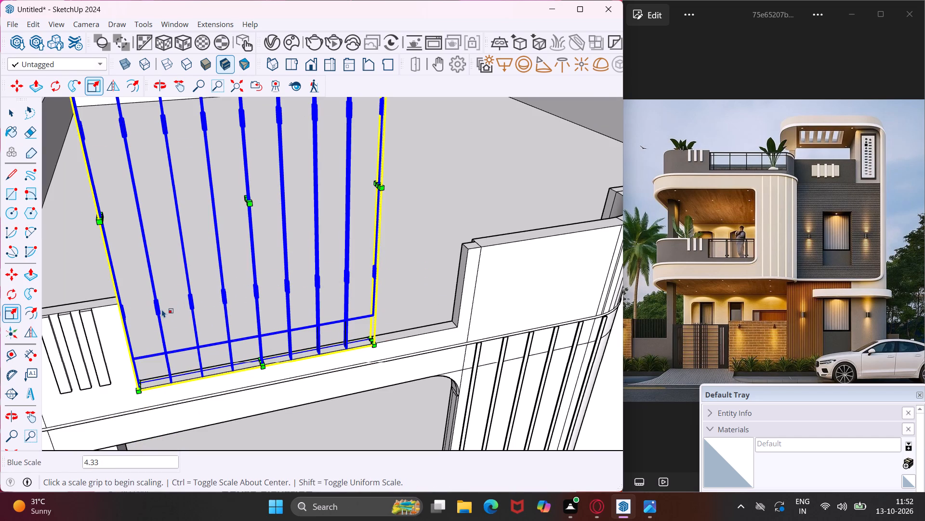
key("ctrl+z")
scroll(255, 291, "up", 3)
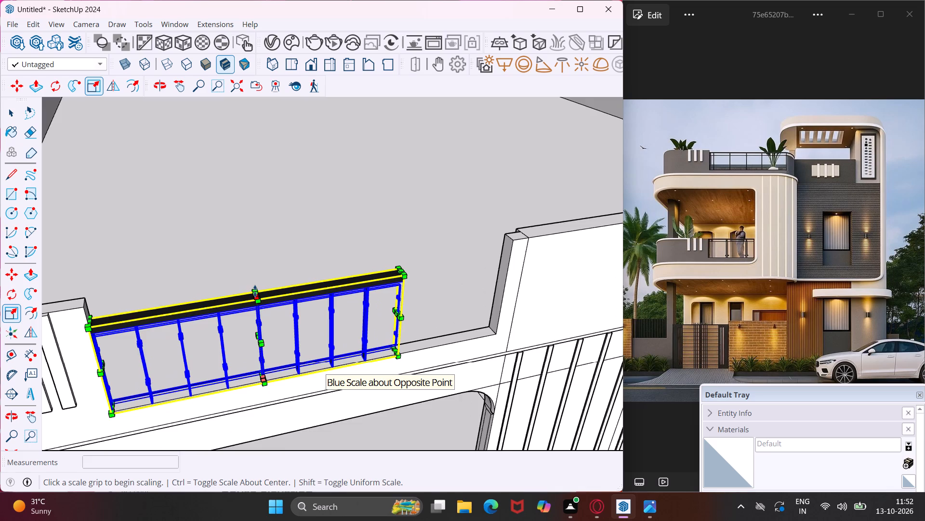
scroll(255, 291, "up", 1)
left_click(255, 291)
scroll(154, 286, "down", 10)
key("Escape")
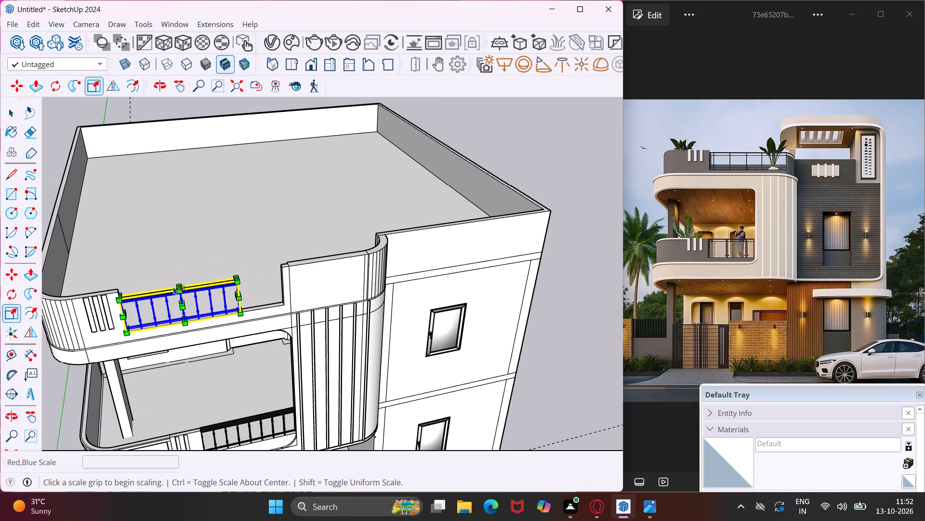
Scale the roof railing along the blue axis by about 1.20 to match the parapet's top edge.
scroll(173, 287, "up", 14)
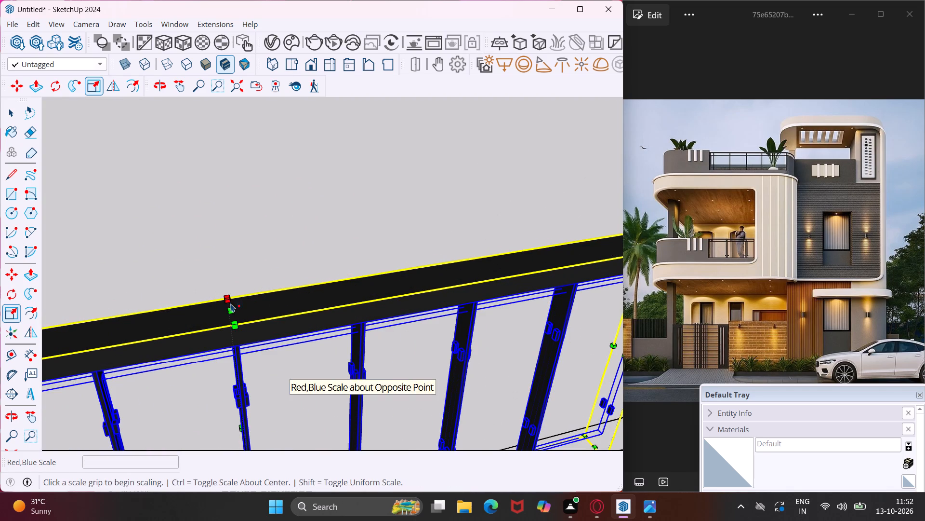
left_click(231, 310)
scroll(198, 294, "down", 4)
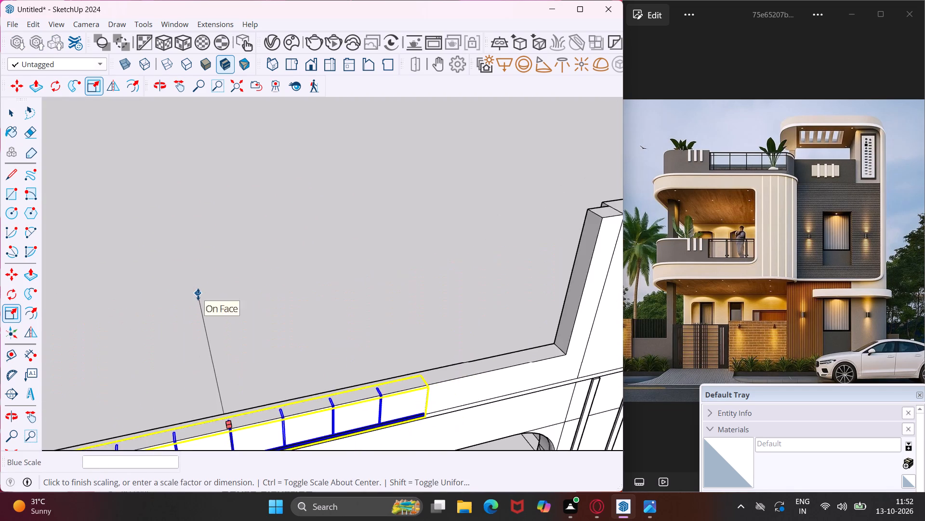
scroll(196, 292, "down", 4)
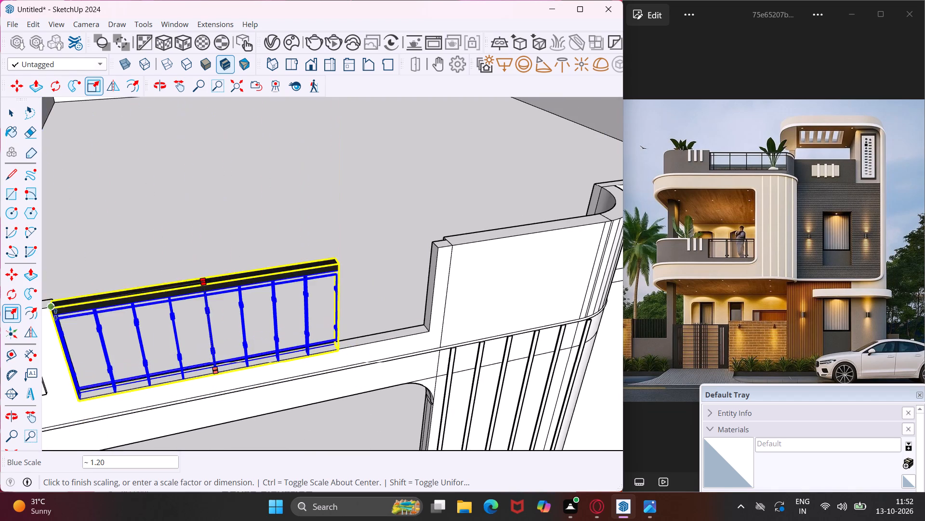
middle_click_drag(54, 315, 111, 326)
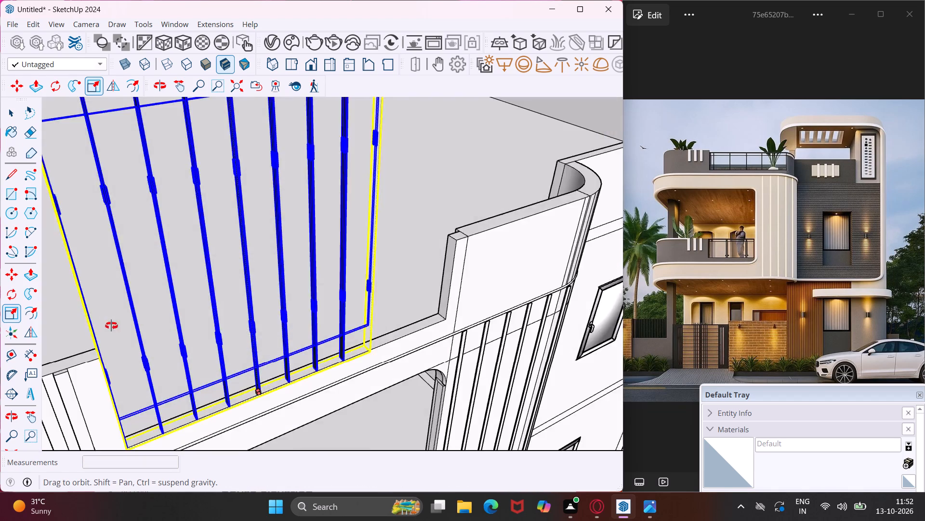
middle_click_drag(111, 326, 191, 308)
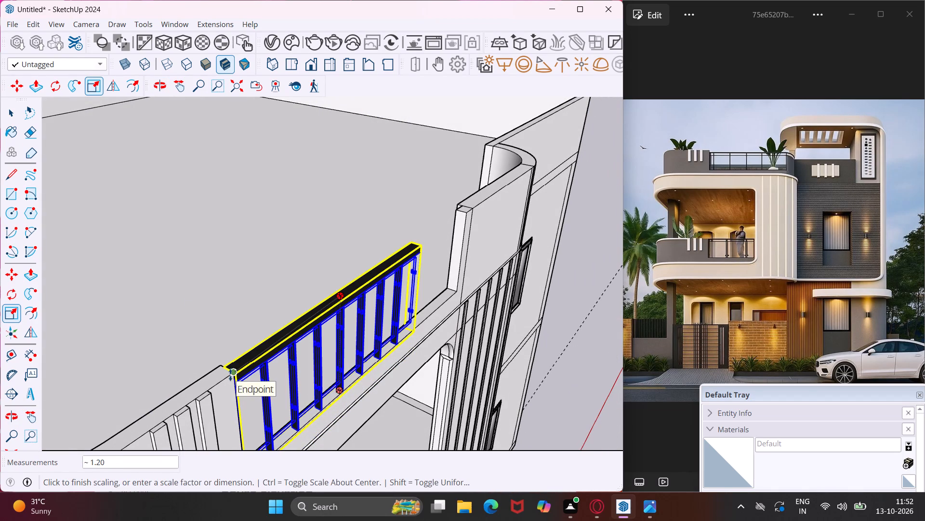
left_click(232, 374)
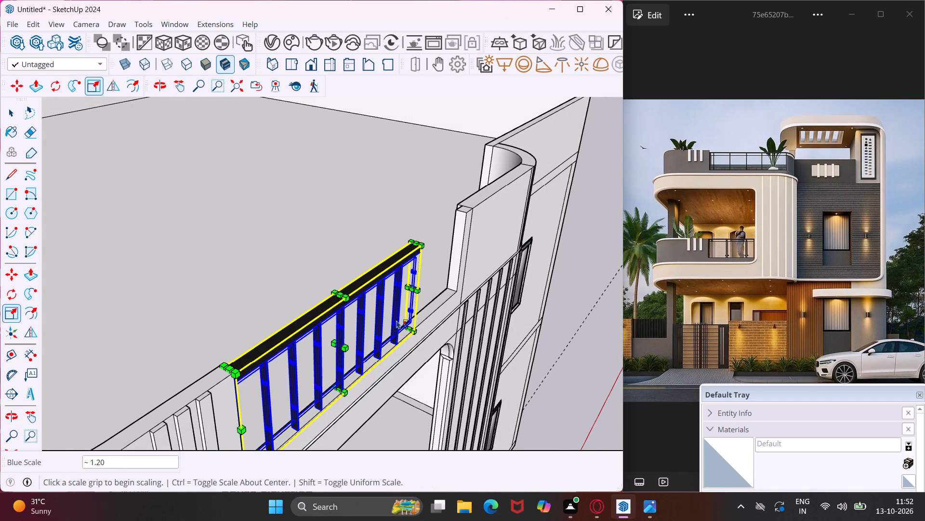
Scale the roof railing's length along the green scale direction by about 1.42 to reach the opening's far edge.
middle_click_drag(414, 304, 7, 408)
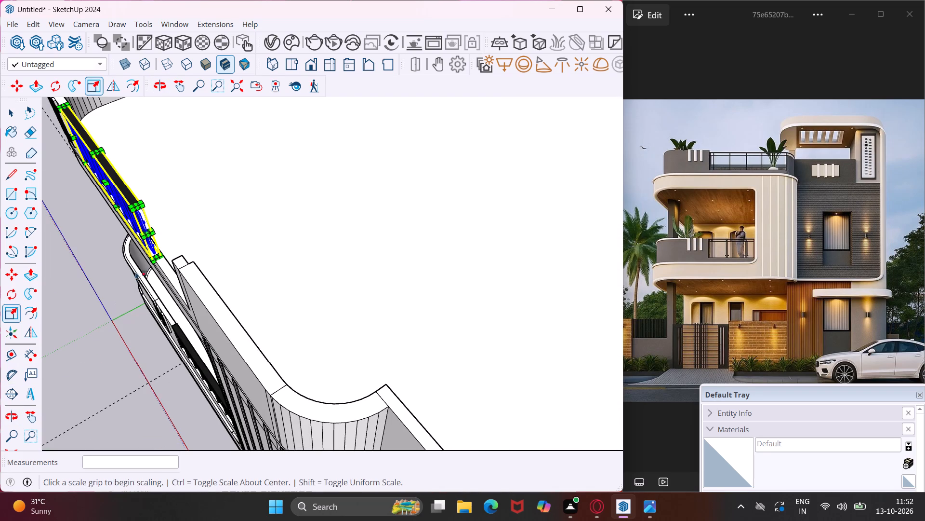
scroll(144, 235, "up", 8)
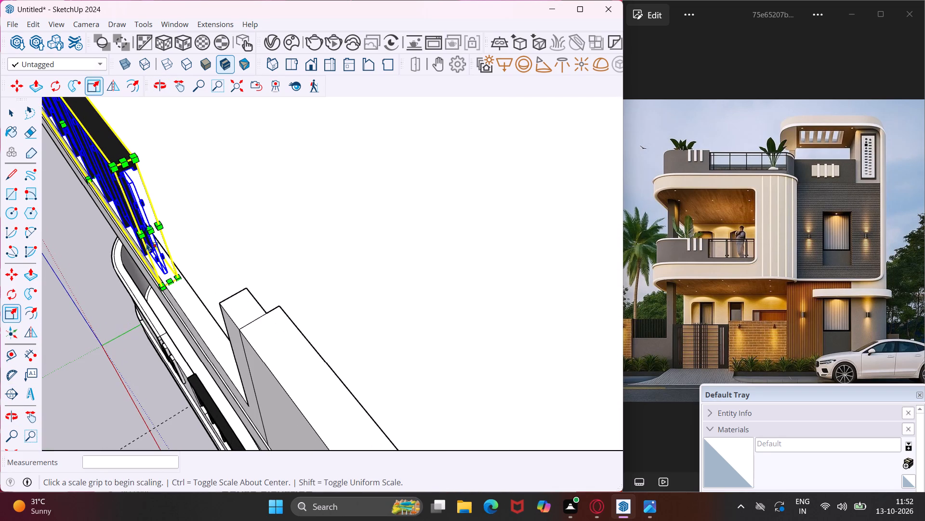
scroll(147, 244, "up", 2)
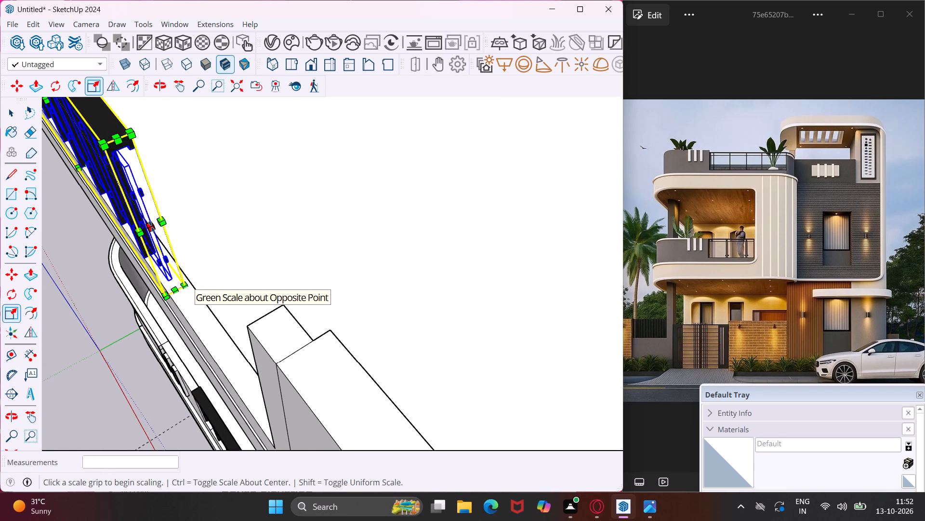
left_click(151, 226)
scroll(201, 300, "down", 2)
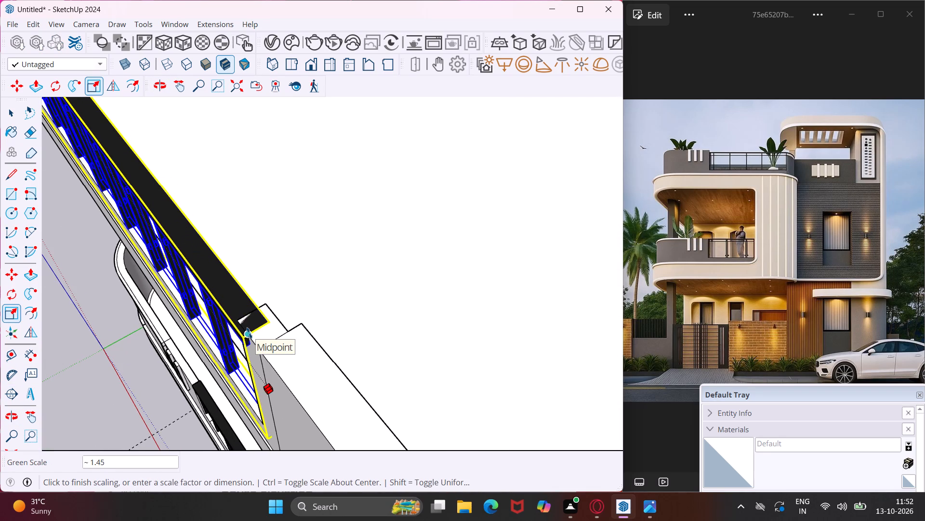
scroll(249, 333, "down", 1)
middle_click_drag(255, 333, 421, 291)
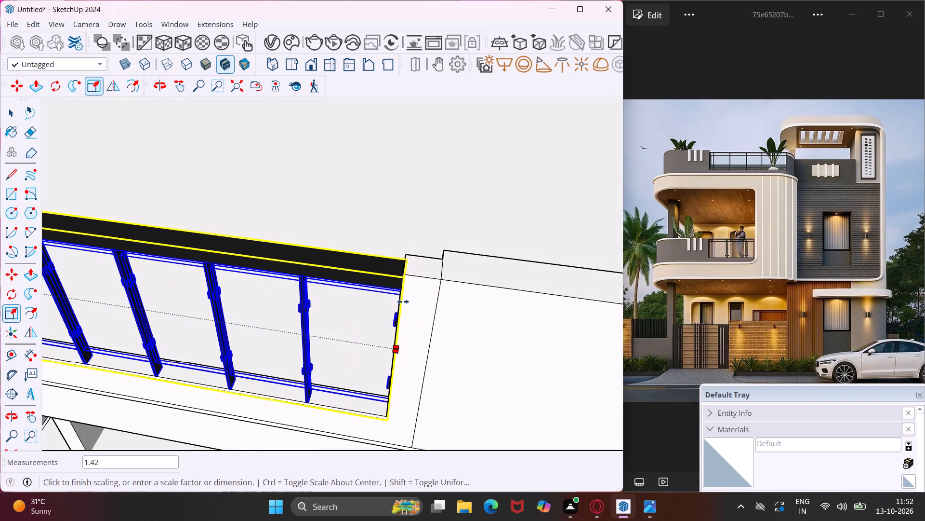
left_click(401, 305)
key("Escape")
key("space")
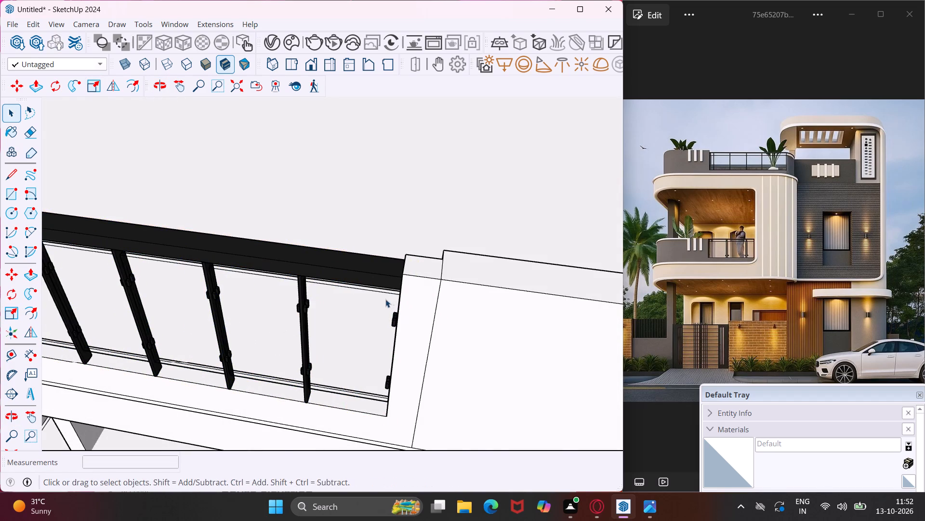
Examine the roof railing's fit in the parapet opening and the whole house front from several angles.
scroll(382, 297, "down", 1)
middle_click_drag(382, 297, 499, 251)
scroll(499, 254, "up", 1)
scroll(434, 253, "down", 9)
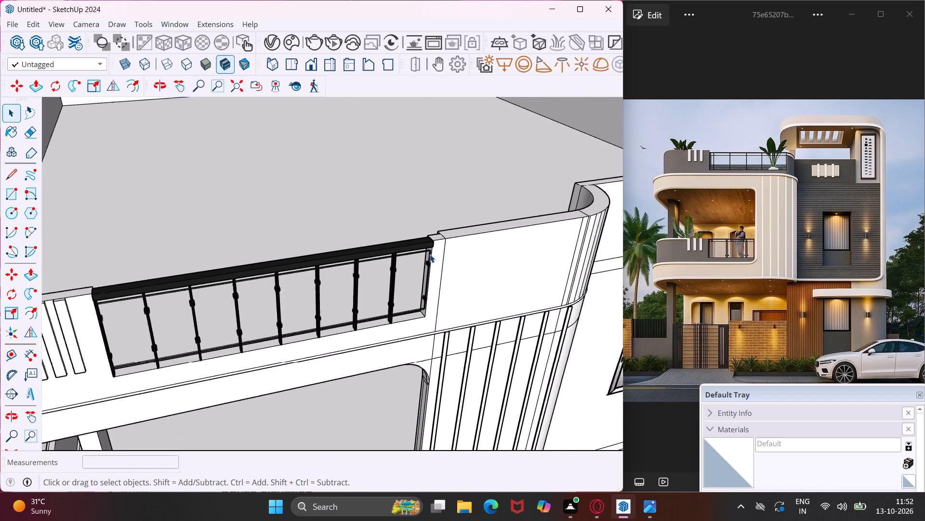
scroll(430, 254, "down", 11)
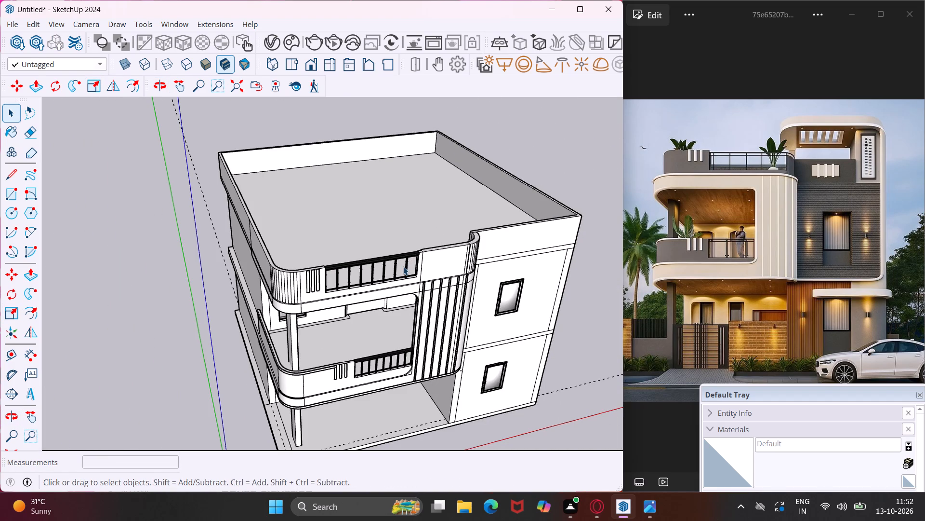
middle_click_drag(403, 267, 423, 214)
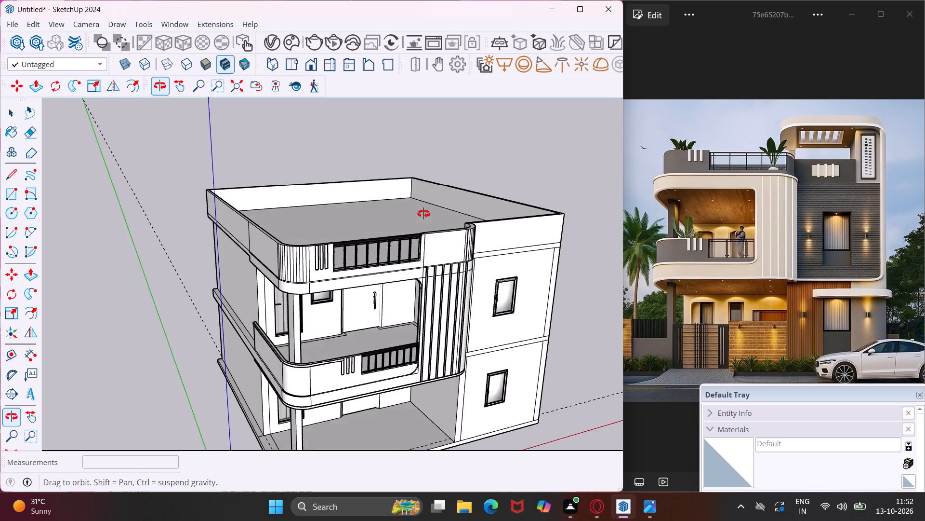
middle_click_drag(423, 214, 423, 196)
scroll(427, 221, "down", 4)
middle_click_drag(476, 248, 339, 269)
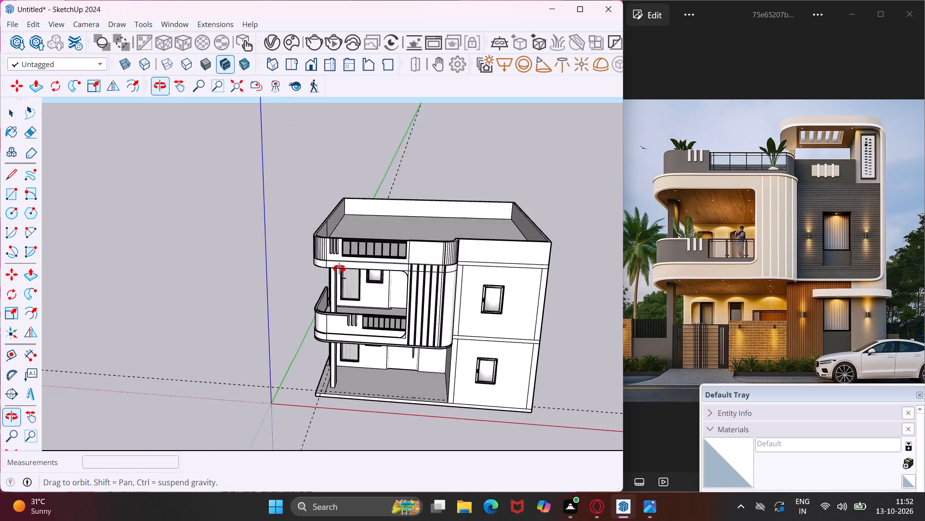
middle_click_drag(339, 269, 339, 269)
scroll(339, 269, "down", 4)
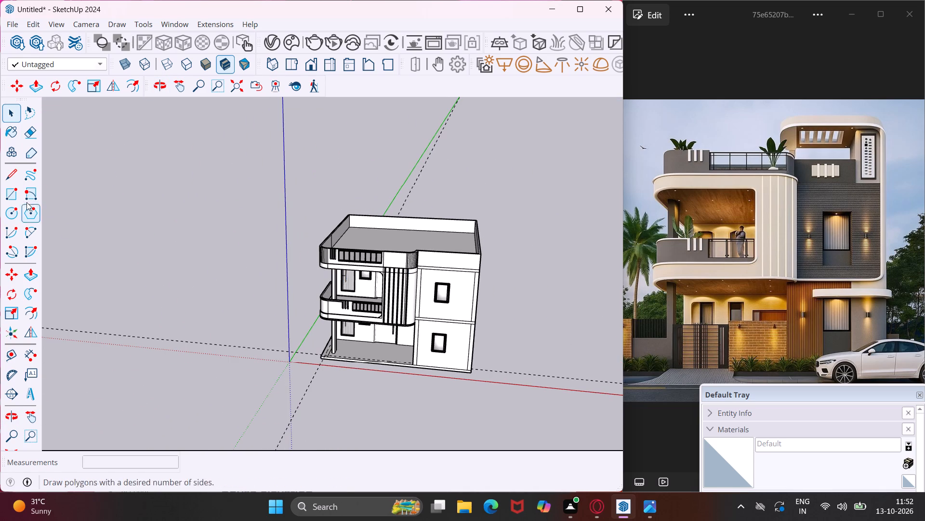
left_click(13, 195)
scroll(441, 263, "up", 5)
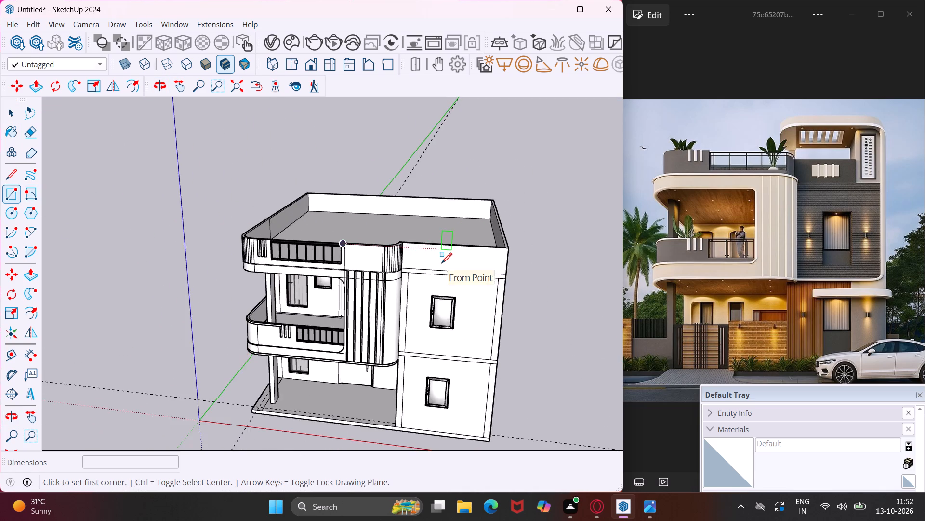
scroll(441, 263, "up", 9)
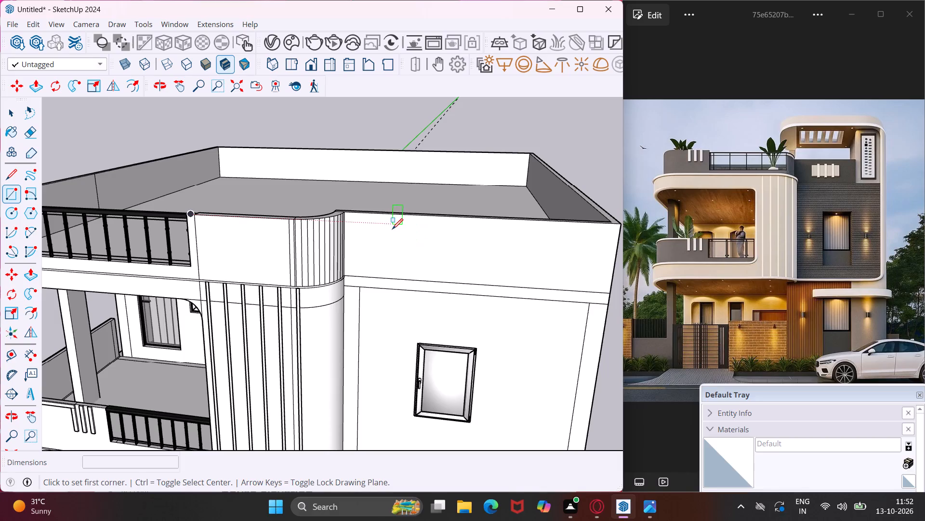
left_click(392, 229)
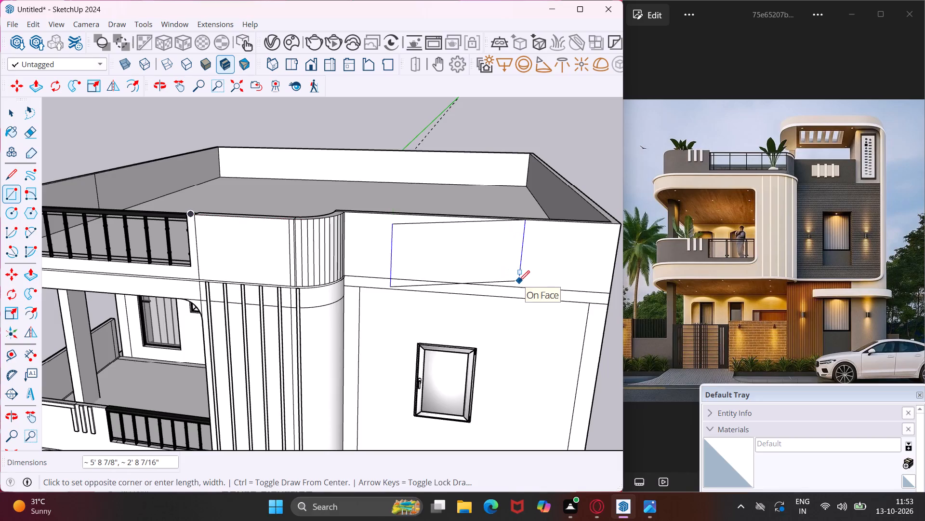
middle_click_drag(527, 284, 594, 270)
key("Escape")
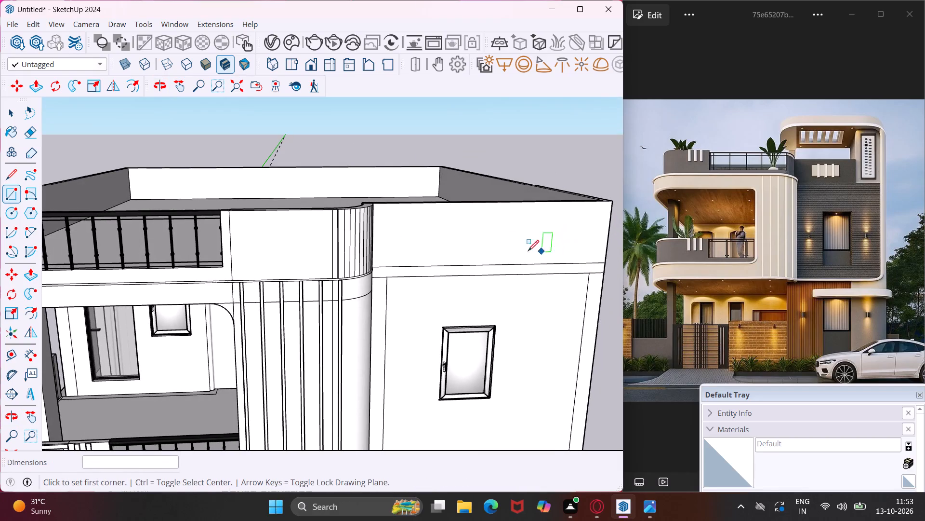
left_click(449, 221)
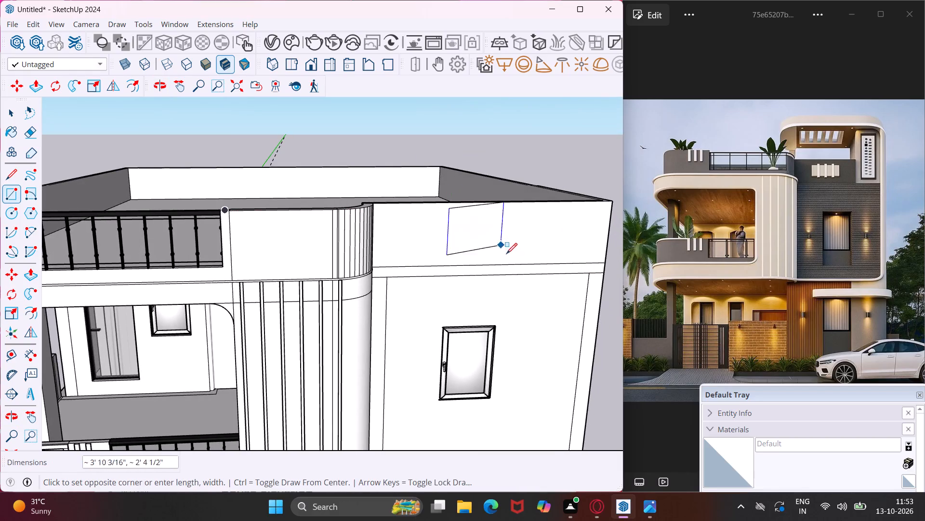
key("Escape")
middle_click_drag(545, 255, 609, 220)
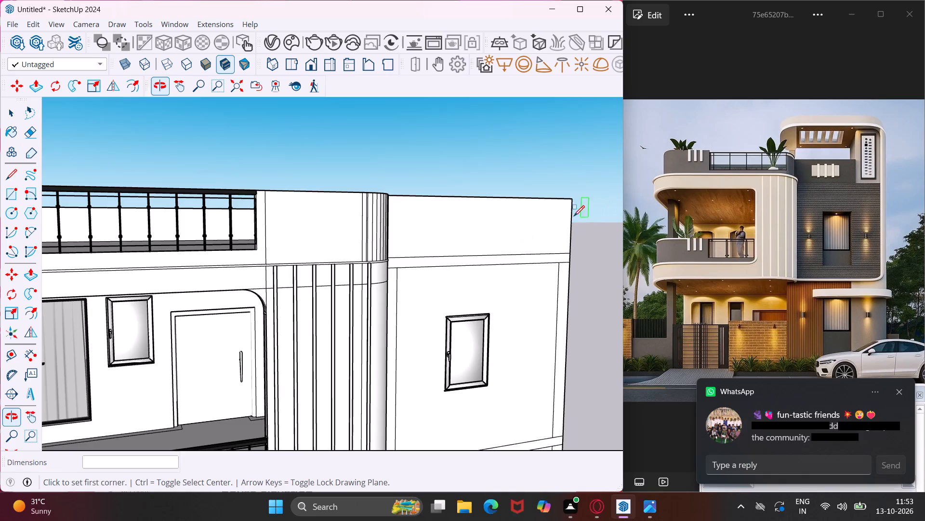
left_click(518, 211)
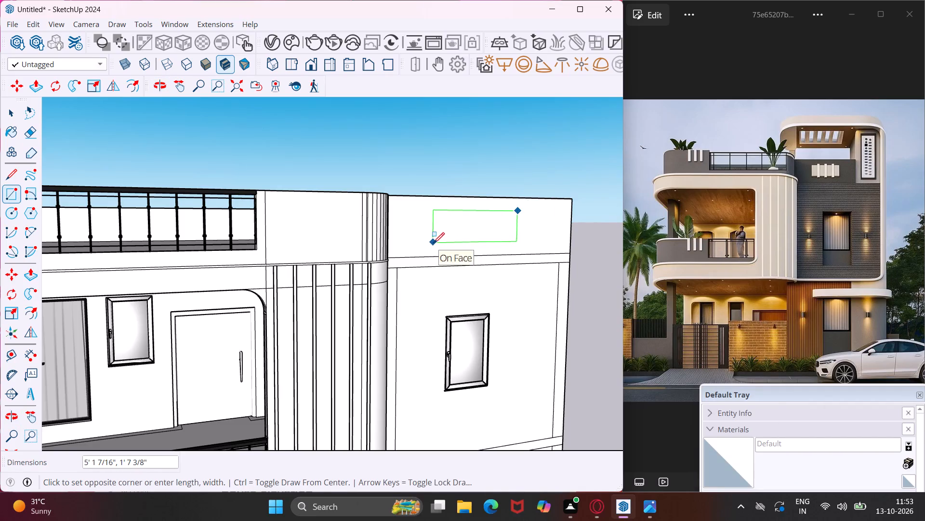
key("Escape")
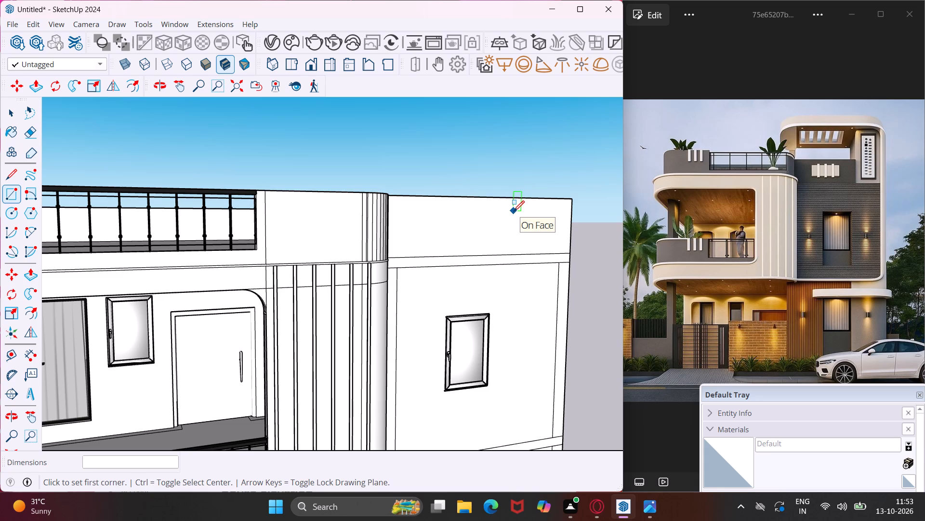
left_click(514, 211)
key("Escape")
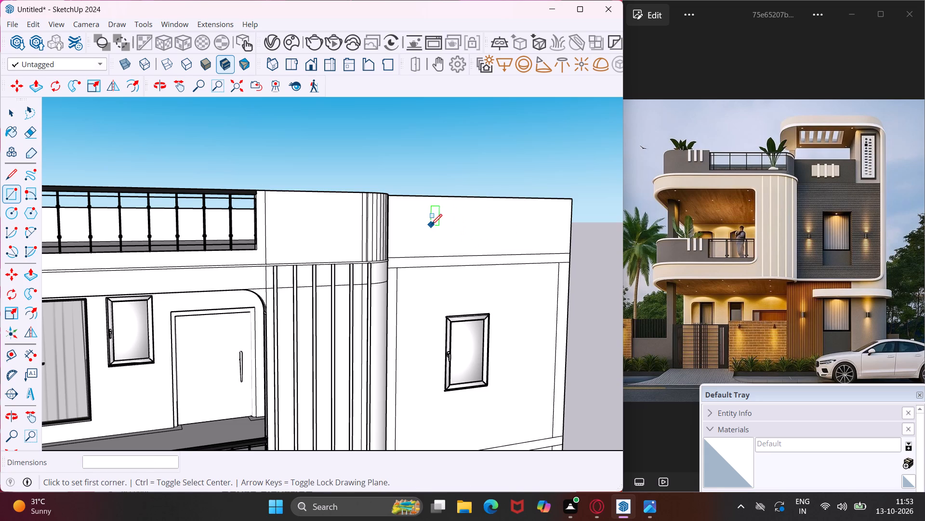
Draw a rectangle about 4' 1 13/16" by 1' 7 1/4" on the parapet wall above the upper front window.
left_click(496, 210)
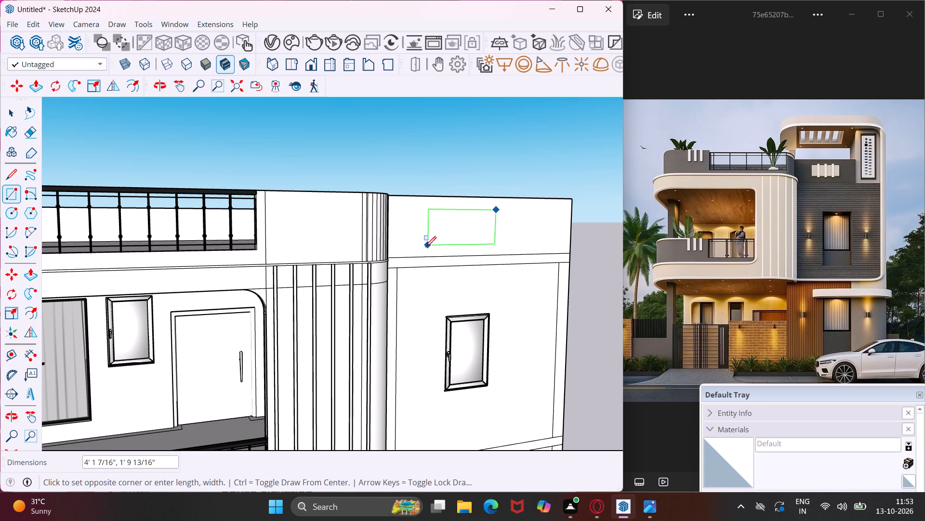
left_click(425, 242)
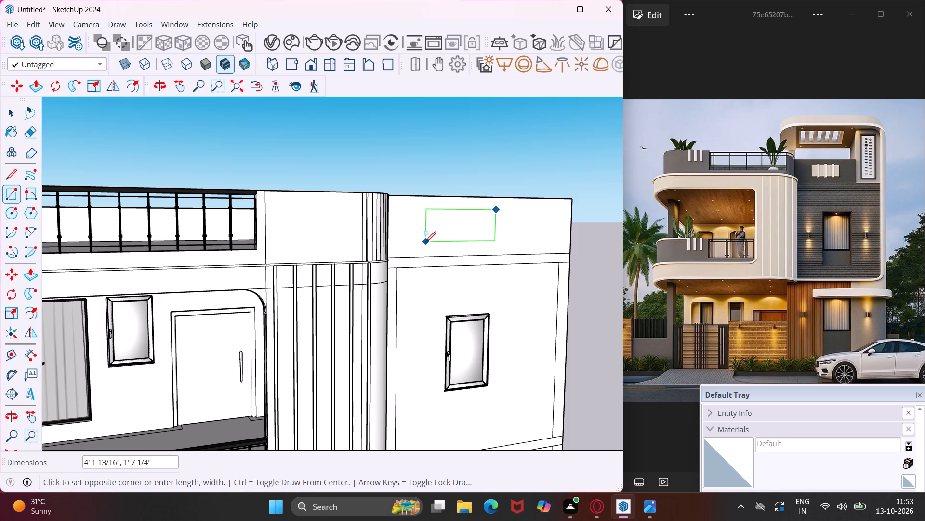
key("Escape")
key("space")
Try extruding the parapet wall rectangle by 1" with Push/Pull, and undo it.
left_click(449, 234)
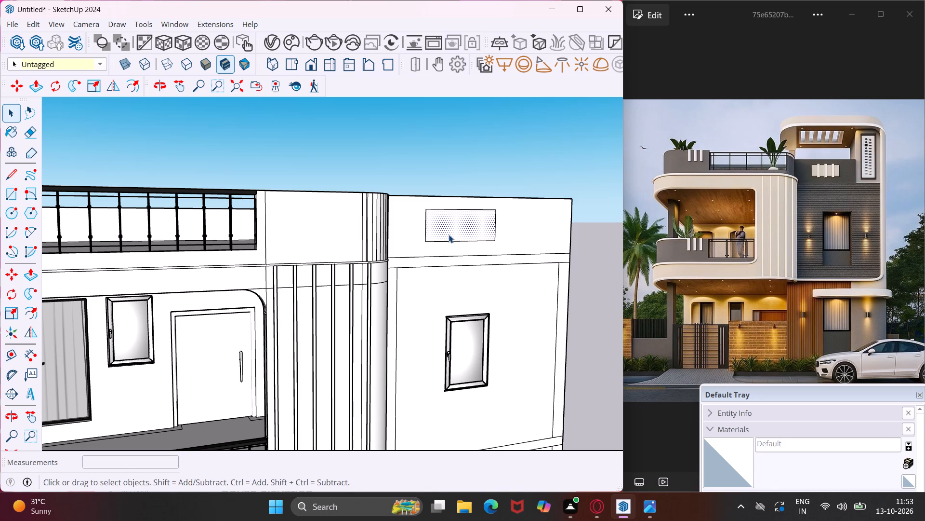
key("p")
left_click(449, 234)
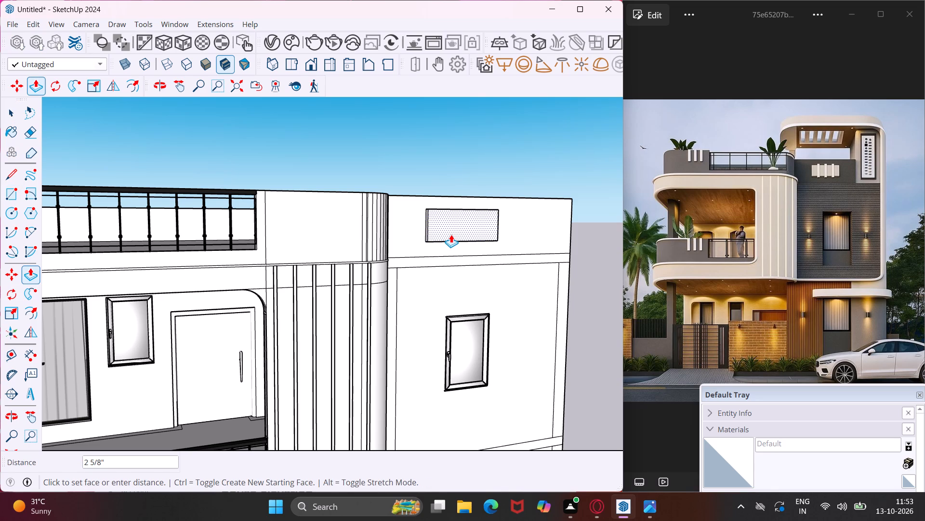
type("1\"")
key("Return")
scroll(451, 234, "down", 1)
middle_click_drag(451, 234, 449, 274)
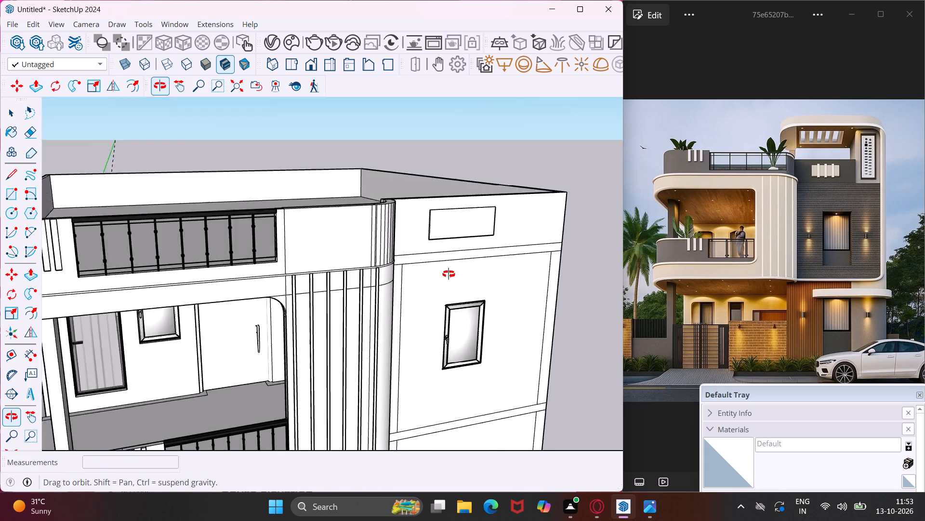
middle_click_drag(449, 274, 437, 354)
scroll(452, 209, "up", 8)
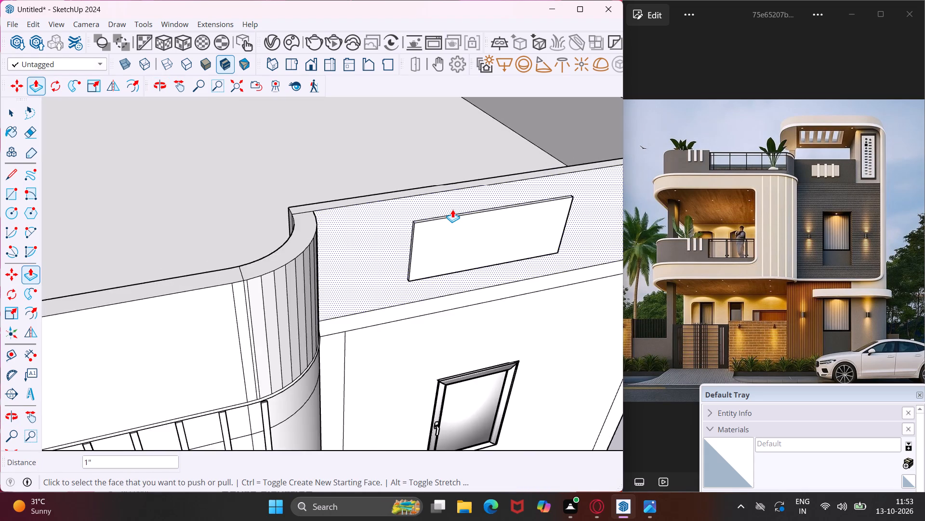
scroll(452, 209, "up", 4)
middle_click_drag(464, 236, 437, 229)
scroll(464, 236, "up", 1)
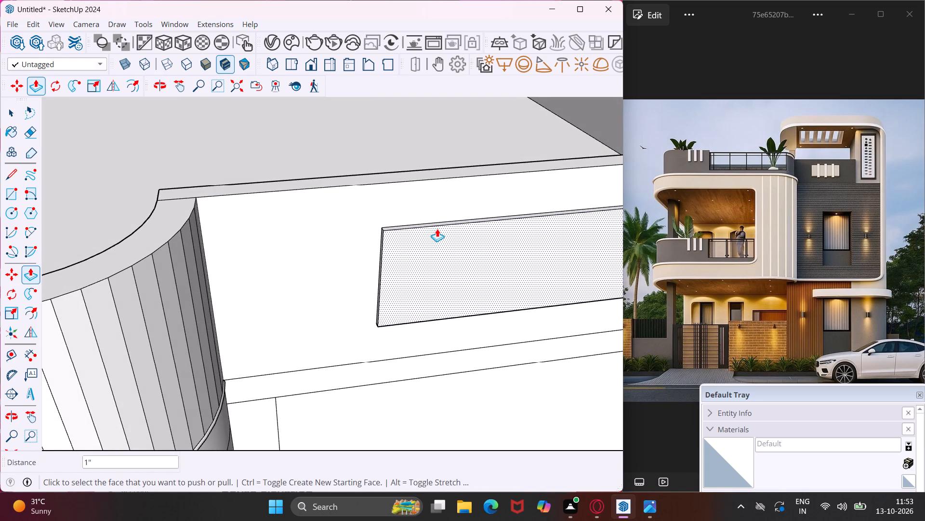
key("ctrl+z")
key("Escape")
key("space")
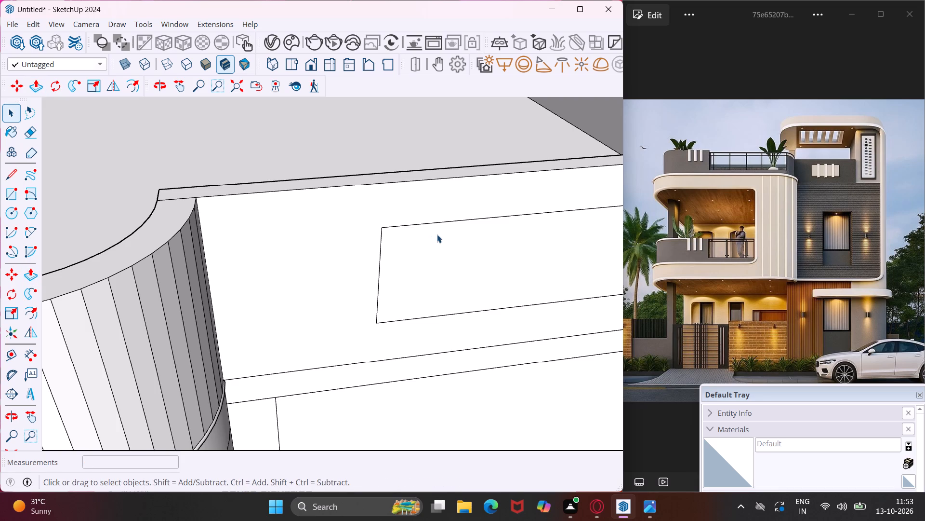
Draw a narrow upright rectangle about 5 5/8" by 2' 1 1/4" crossing the wide parapet rectangle near its end closest to the curved wall.
scroll(437, 235, "down", 3)
middle_click_drag(453, 259, 431, 234)
scroll(436, 236, "down", 4)
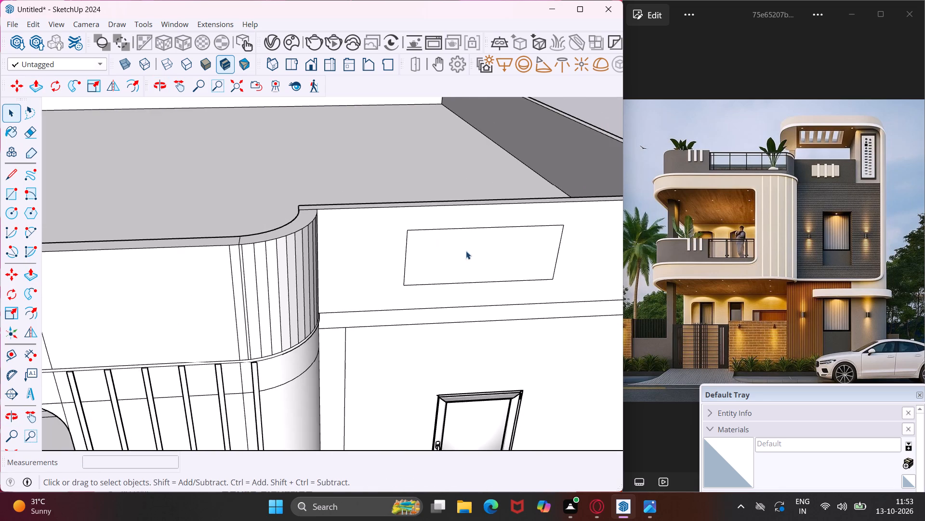
left_click(18, 192)
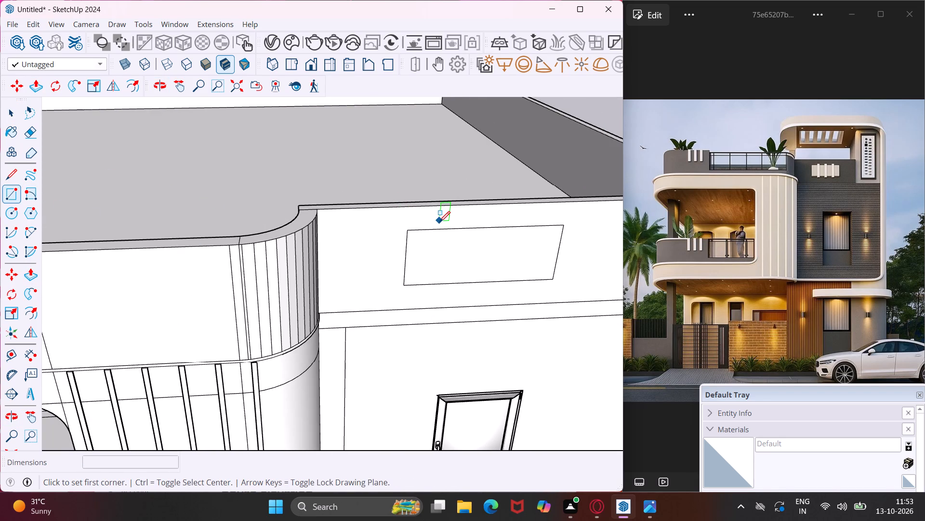
left_click(439, 222)
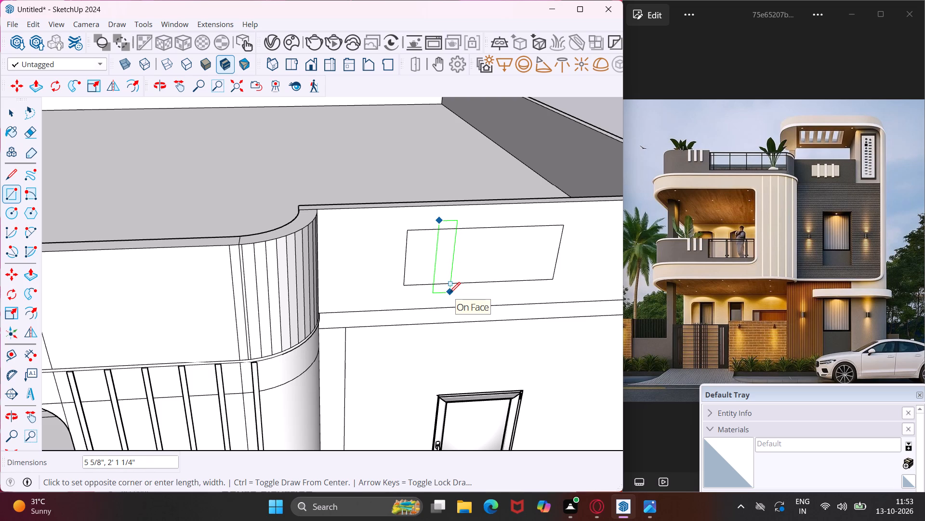
left_click(449, 293)
key("Escape")
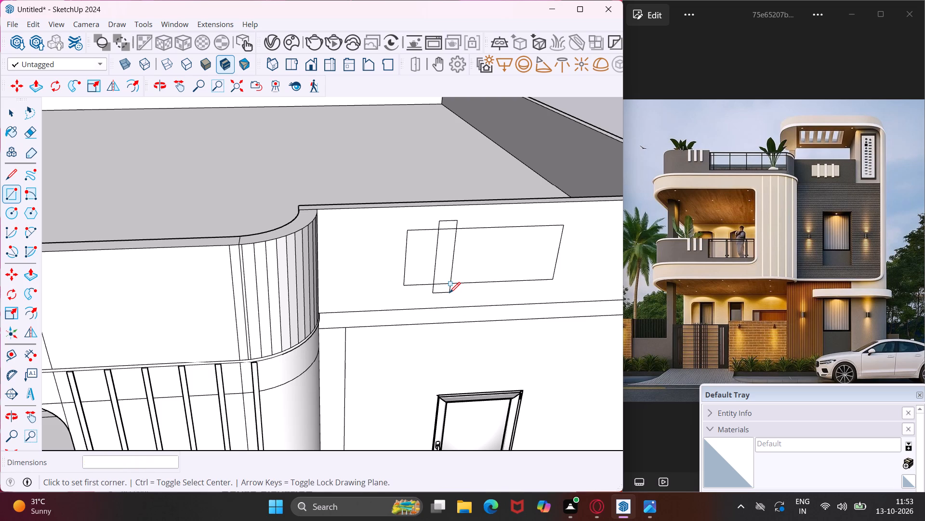
key("space")
Copy the upright strip's middle face about 11 11/16" along the wide rectangle, away from the curved wall.
left_click(445, 278)
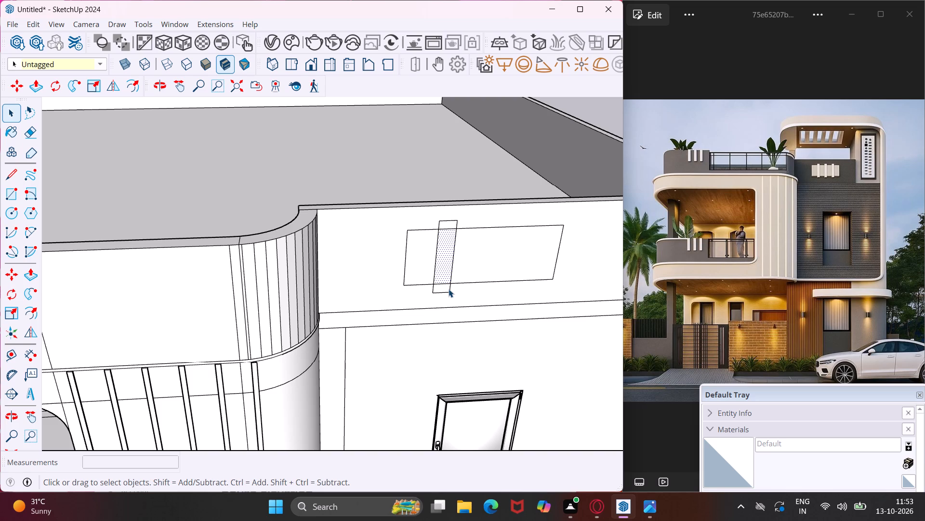
key("m")
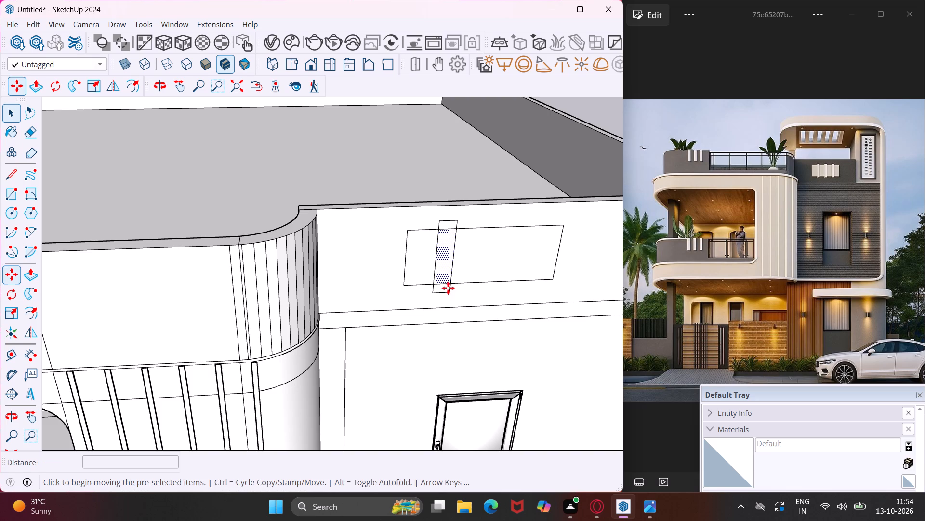
left_click(441, 274)
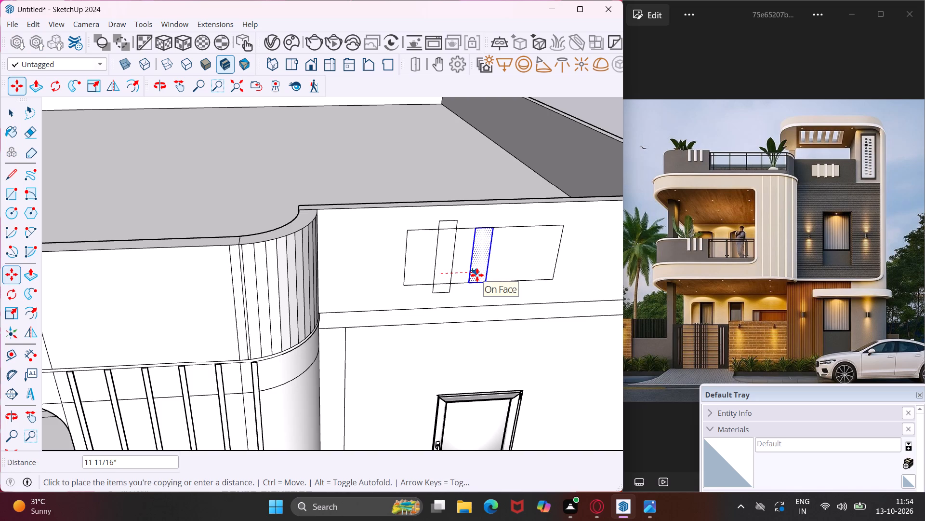
left_click(477, 275)
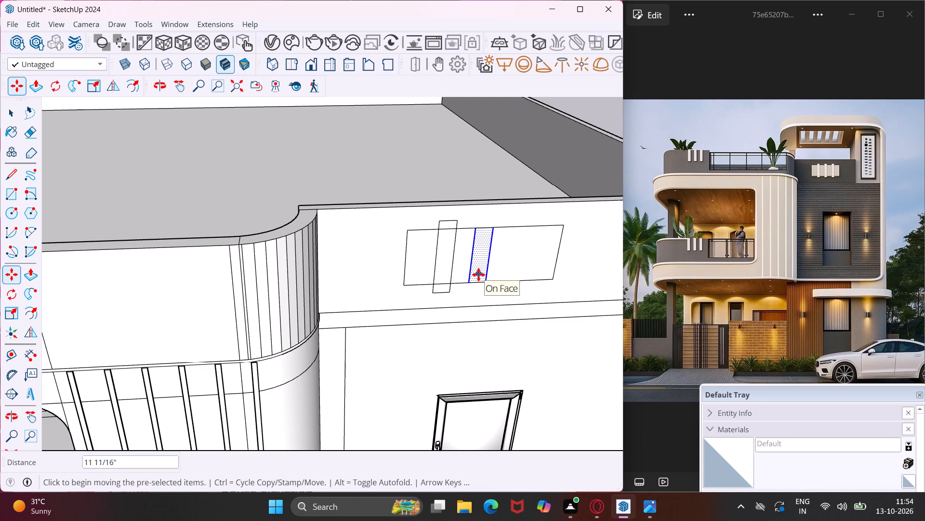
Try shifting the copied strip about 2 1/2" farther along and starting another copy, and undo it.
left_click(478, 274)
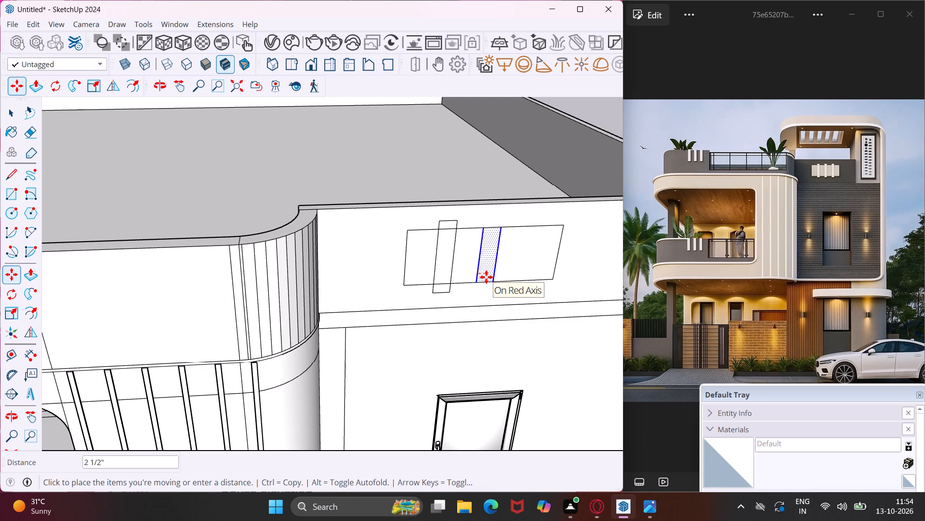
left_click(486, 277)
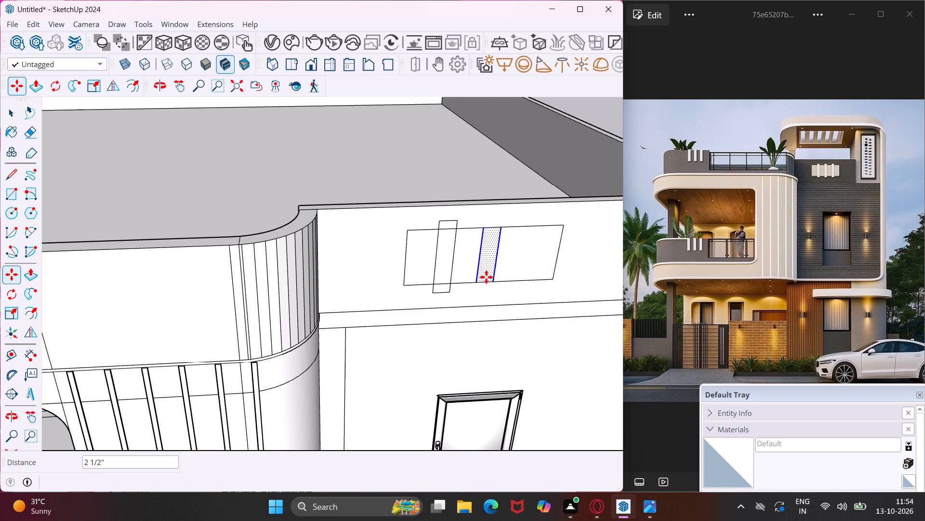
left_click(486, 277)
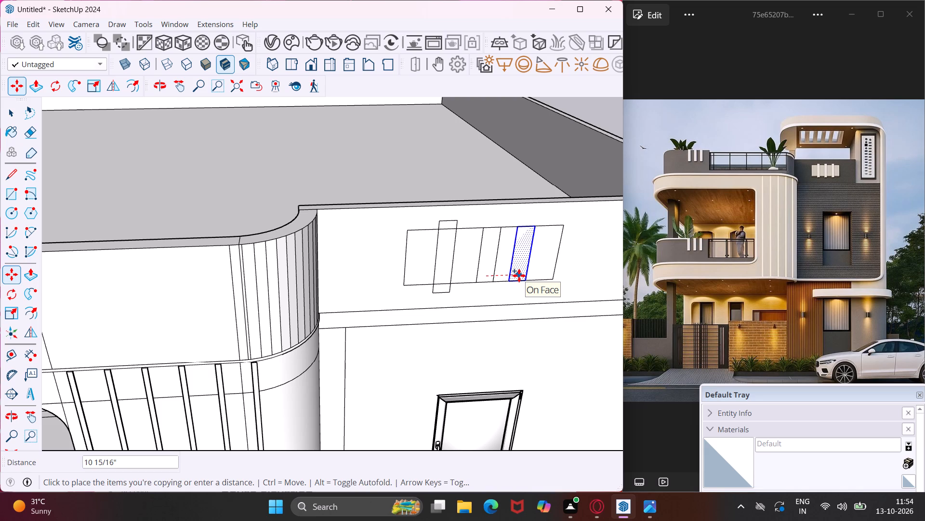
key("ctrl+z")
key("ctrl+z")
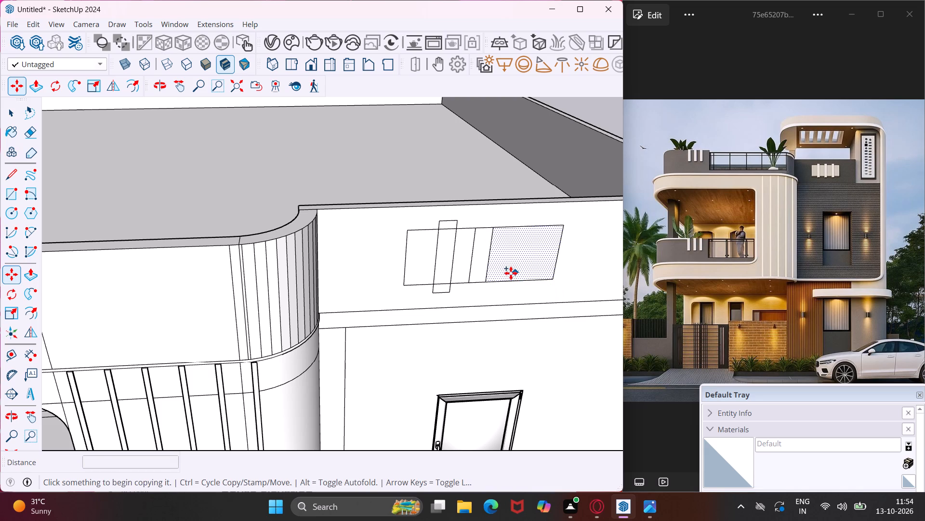
Copy the second strip's face about 10 15/16" farther along the wide rectangle as a third strip.
left_click(479, 275)
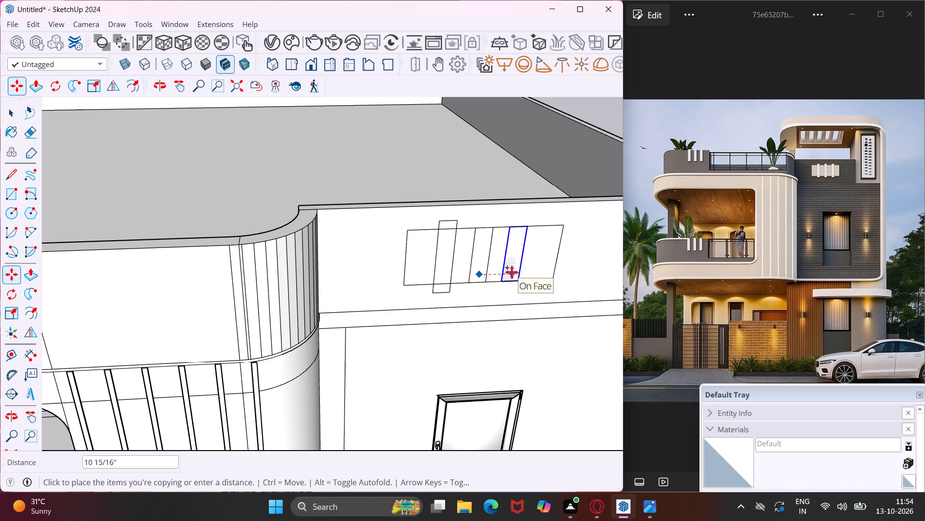
left_click(512, 272)
key("Escape")
key("space")
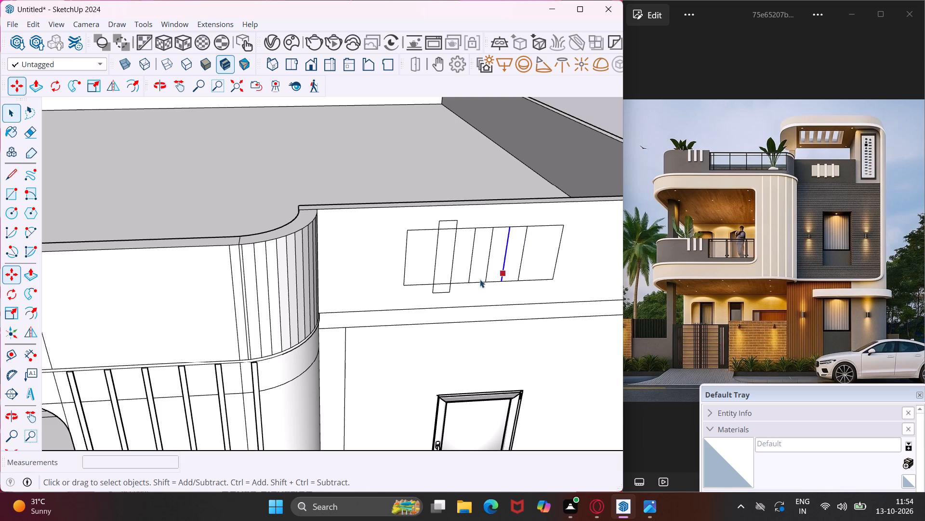
Copy the first strip's lower projecting end beneath the second and third strips, at offsets of about 11 11/16" and 10 15/16".
left_click(444, 291)
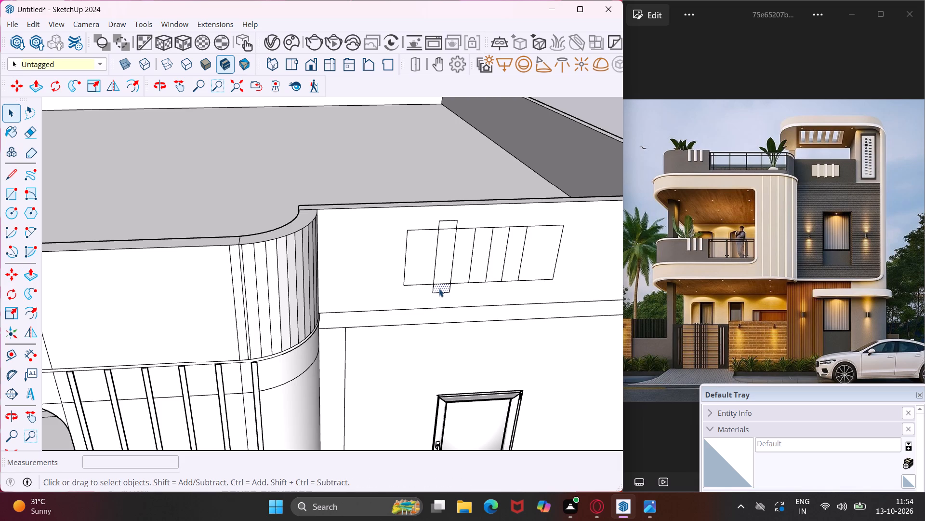
key("m")
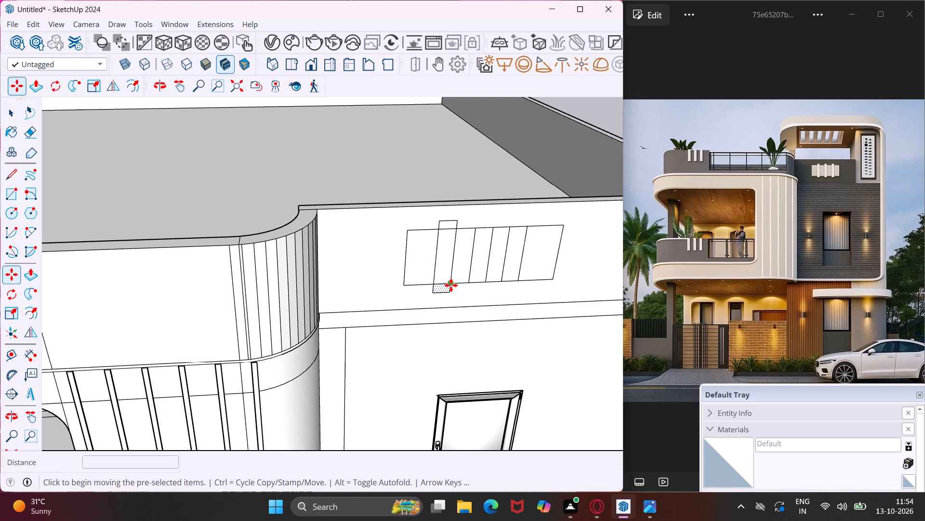
left_click(451, 285)
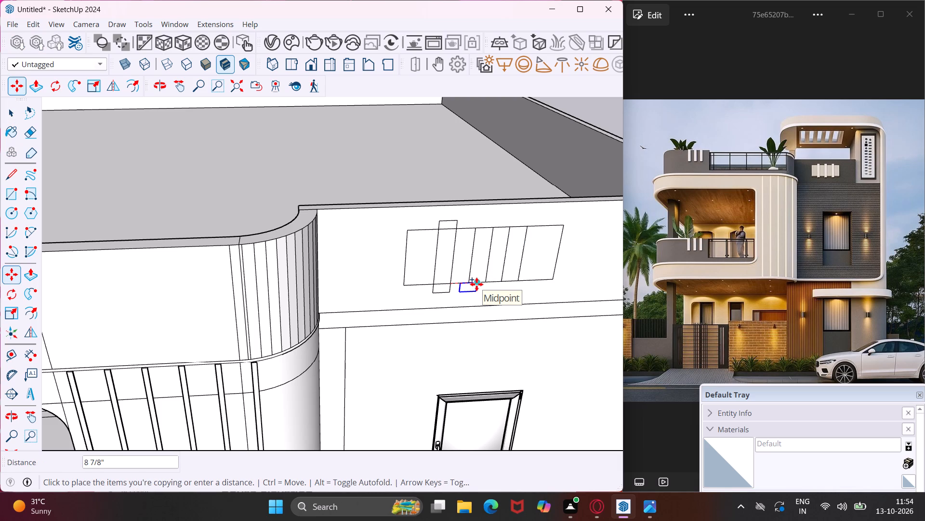
left_click(487, 284)
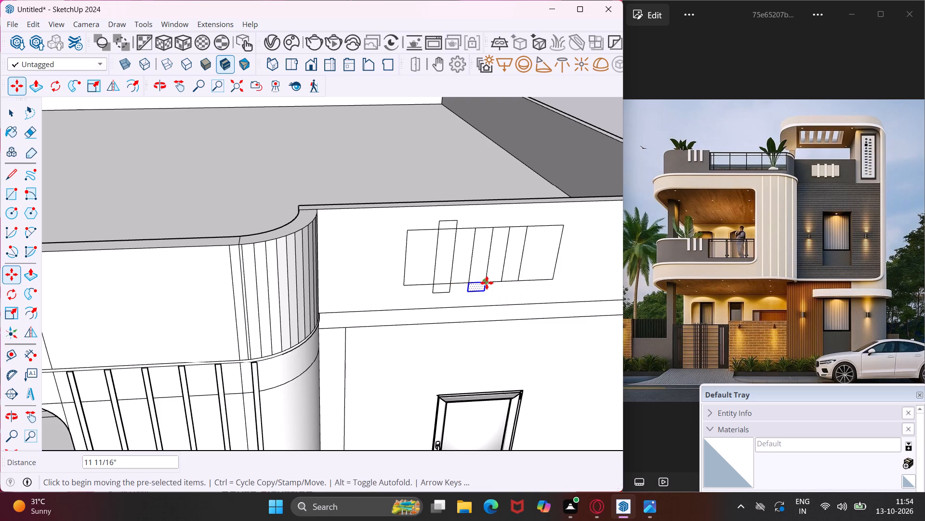
left_click(485, 283)
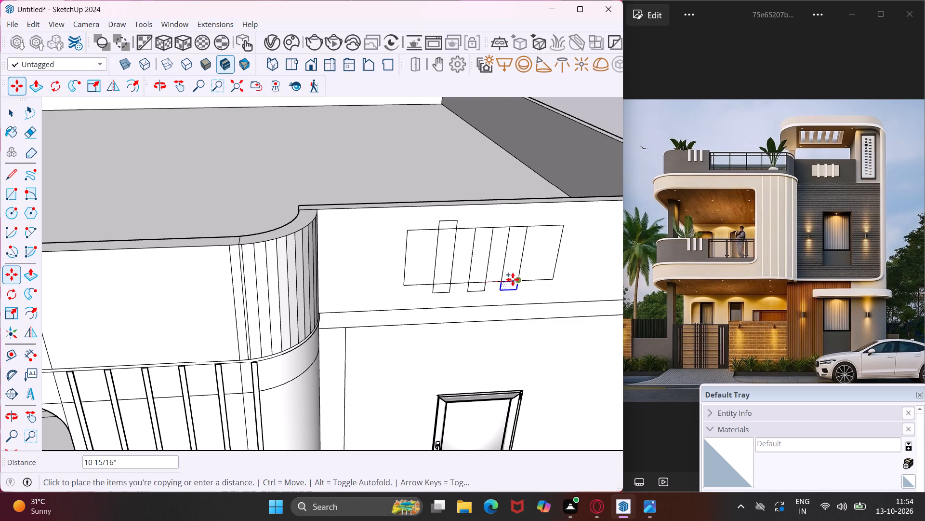
left_click(519, 282)
key("Escape")
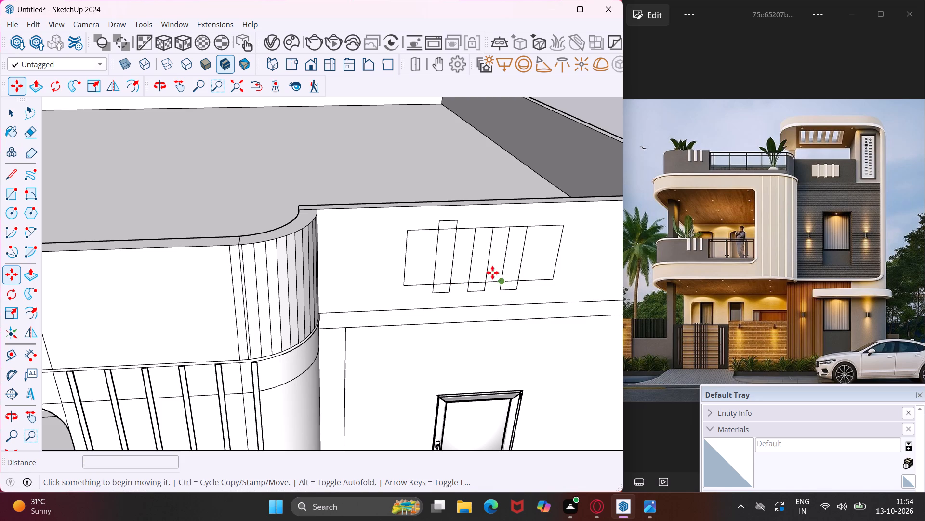
key("Escape")
key("space")
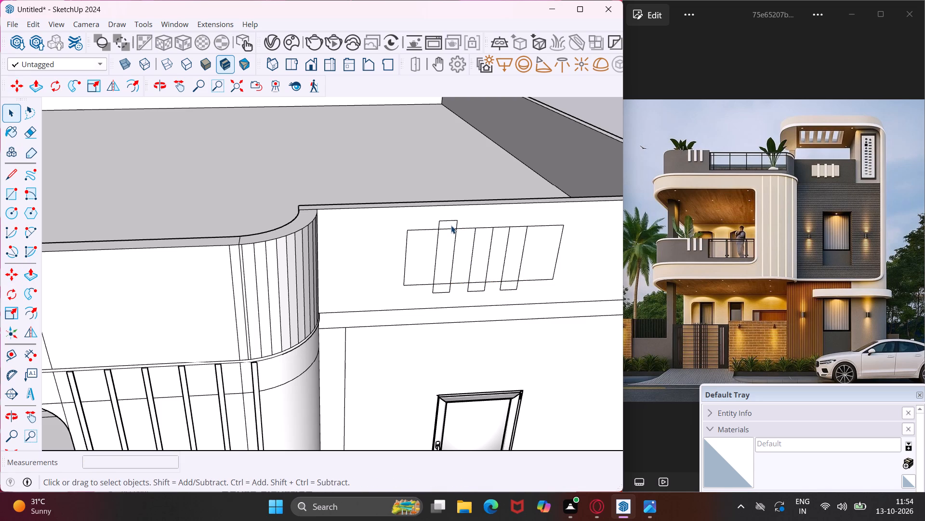
Copy the first strip's upper projecting end above the second and third strips, at offsets of about 11 11/16" and 10 15/16".
left_click(451, 225)
key("m")
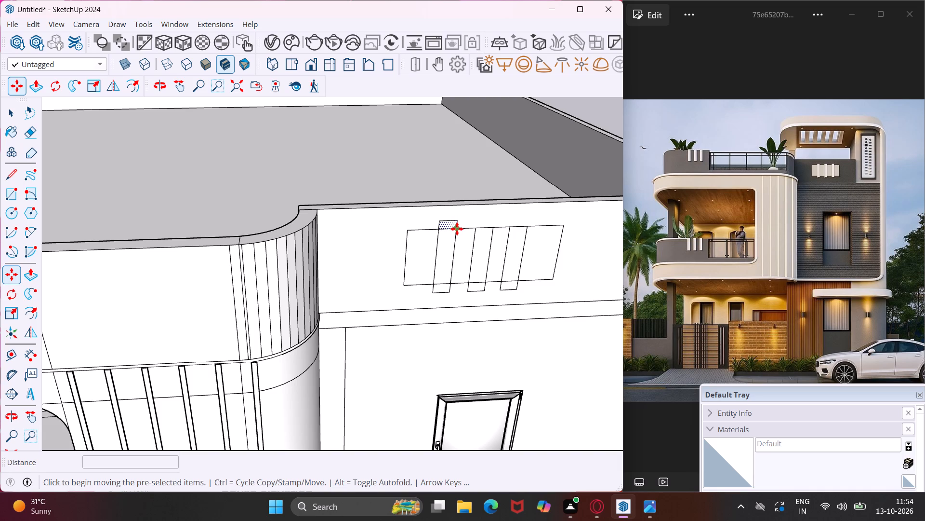
left_click(457, 229)
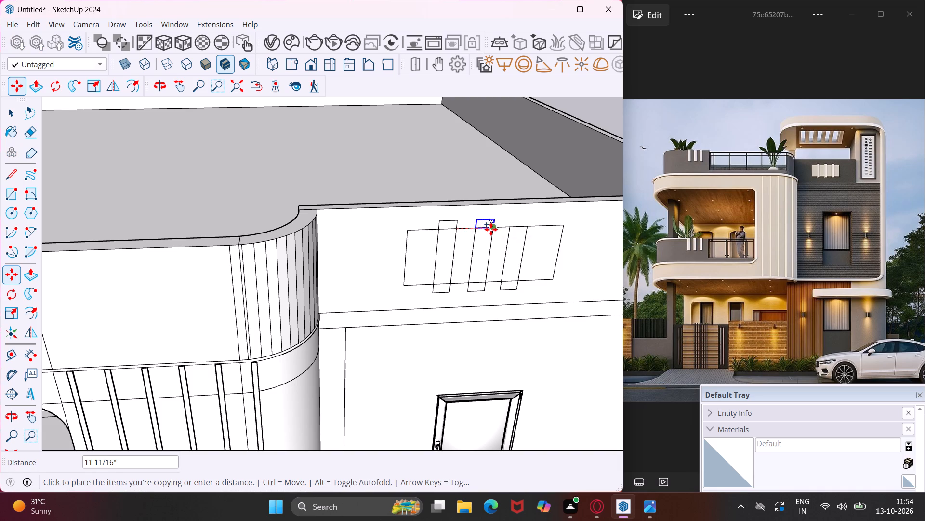
left_click(493, 229)
left_click(494, 227)
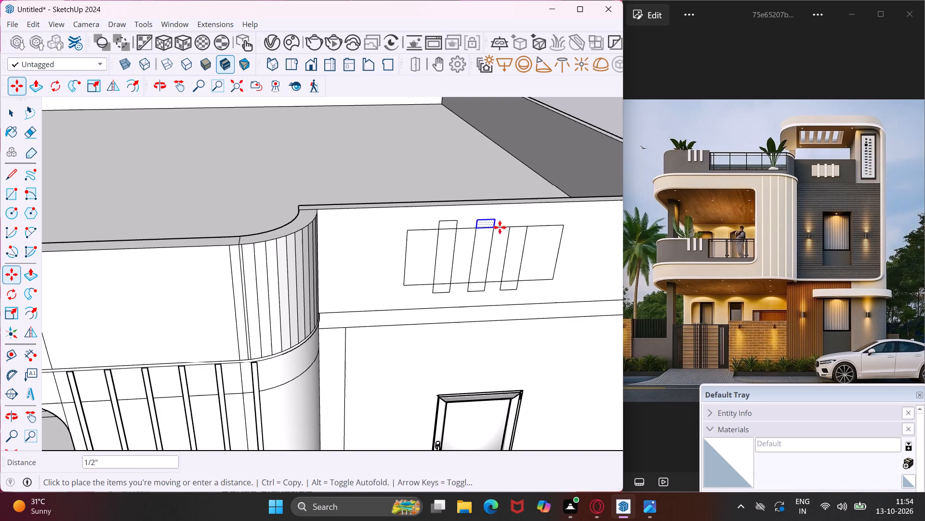
left_click(526, 226)
key("Escape")
key("space")
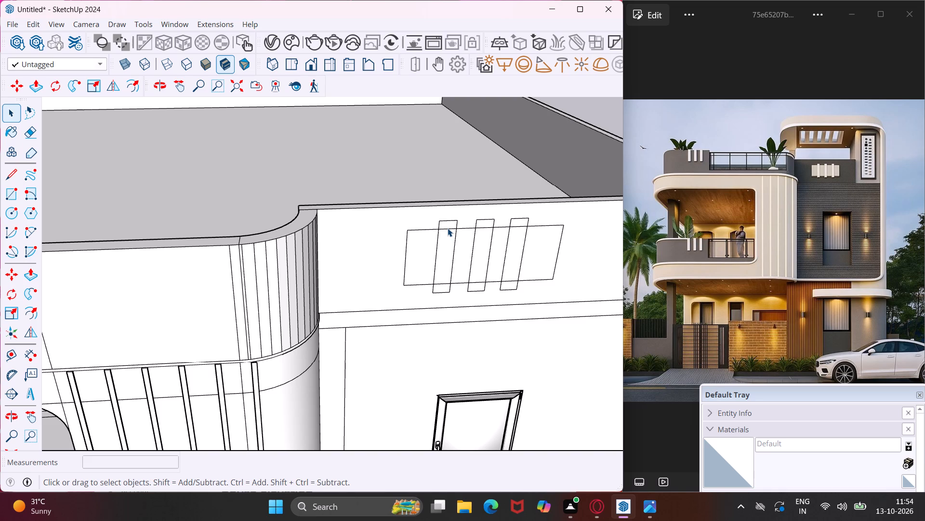
Extrude the first strip outward 2" from the wall across its upper, middle and lower faces.
left_click(448, 227)
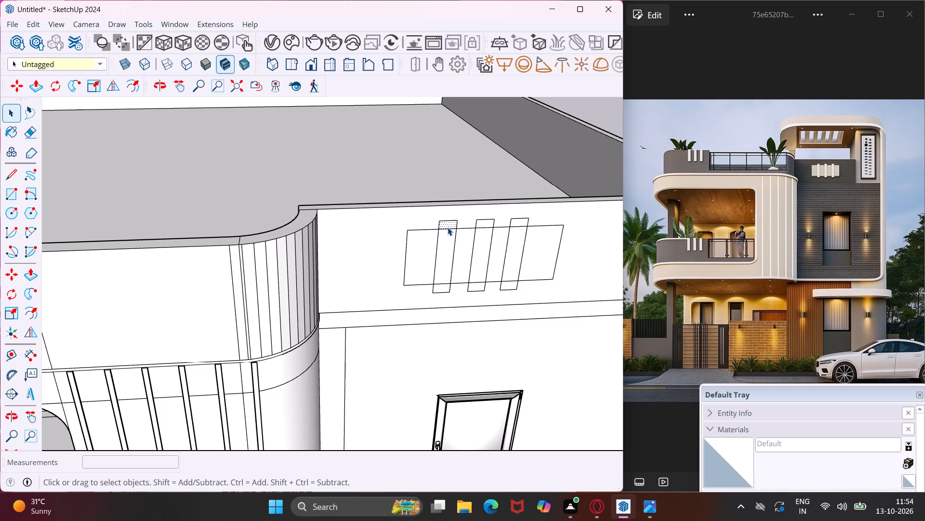
key("p")
left_click(448, 226)
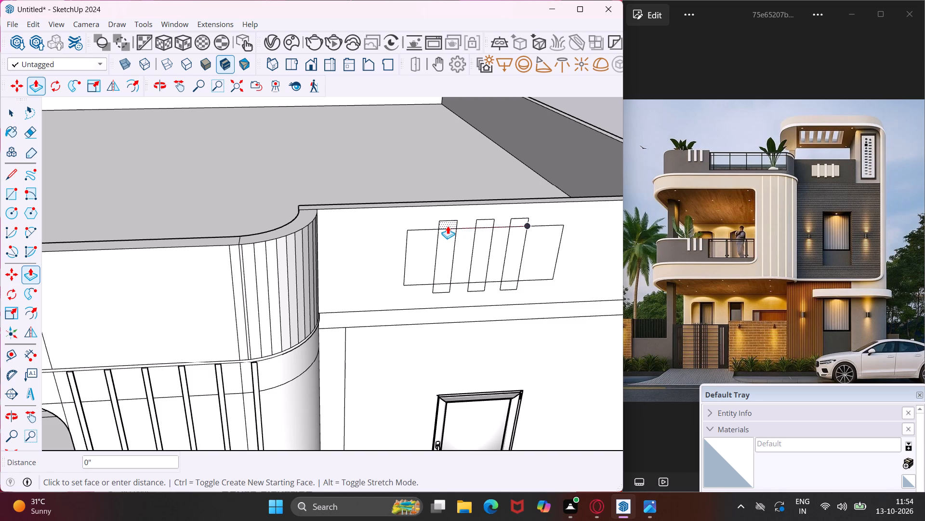
scroll(450, 233, "up", 9)
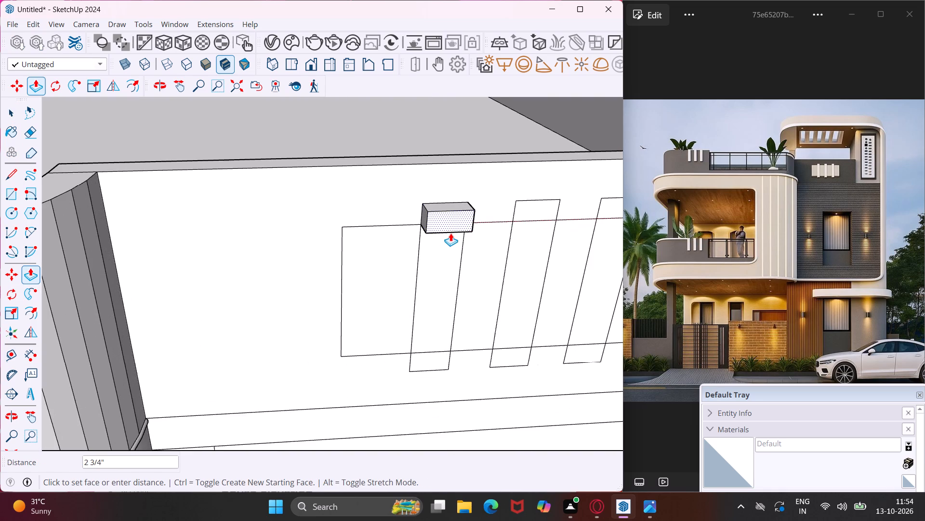
type("2\"")
key("Return")
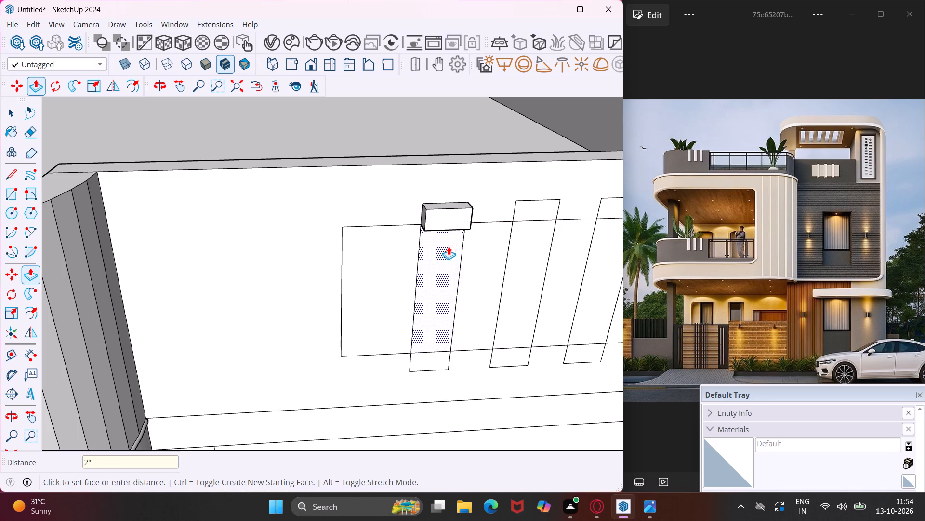
left_click(449, 247)
left_click(454, 220)
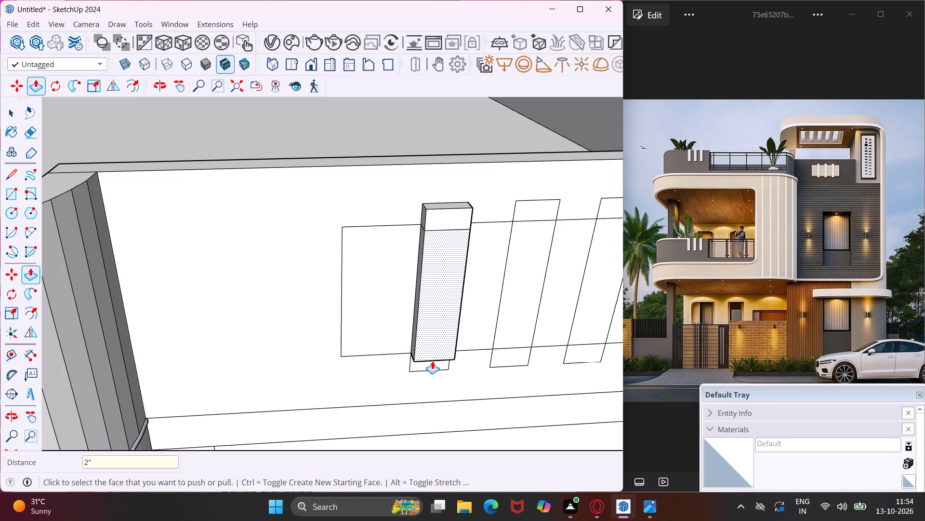
middle_click_drag(432, 361, 453, 282)
scroll(453, 282, "up", 1)
left_click(440, 372)
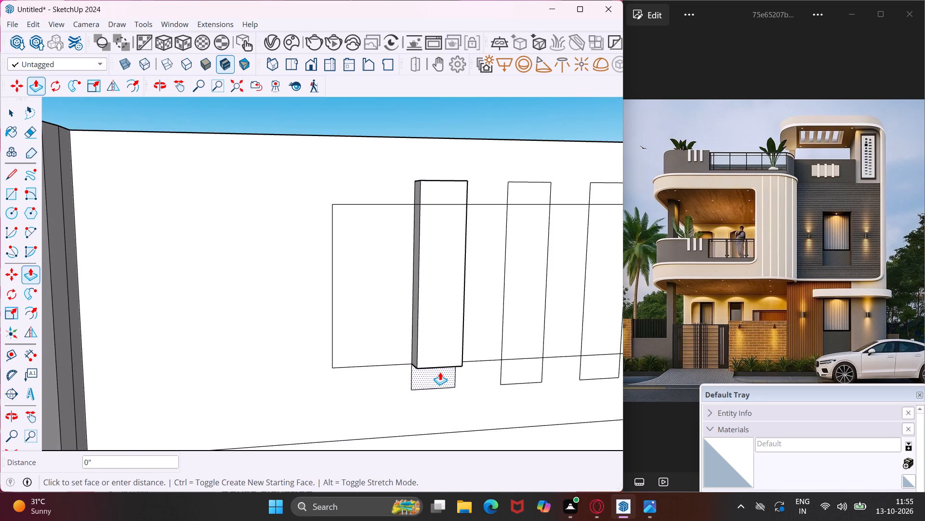
left_click(436, 351)
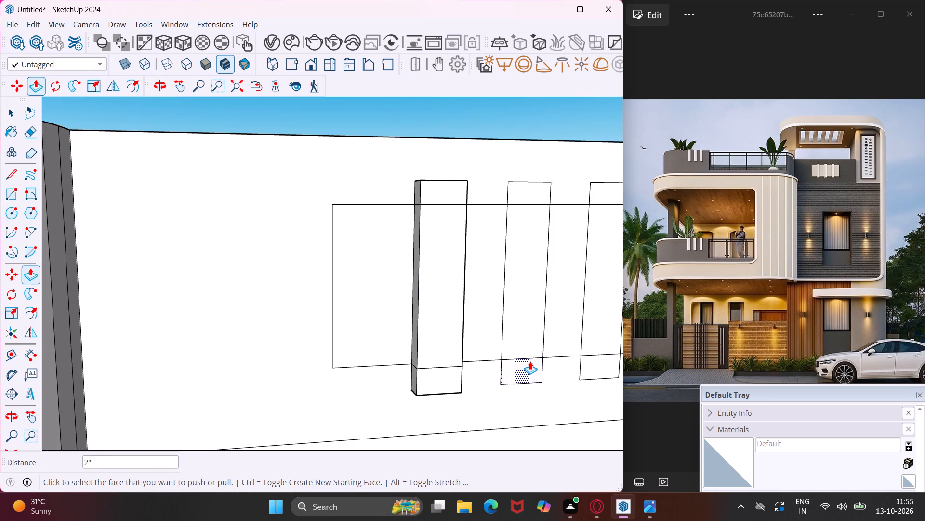
Extrude all three faces of the second strip outward to match the first strip's 2" depth.
left_click(530, 361)
left_click(441, 384)
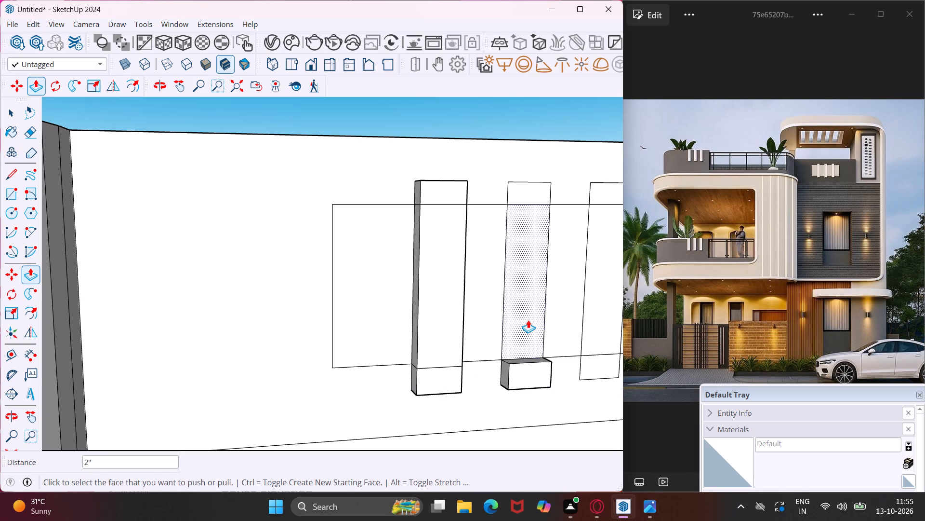
left_click(528, 320)
left_click(534, 366)
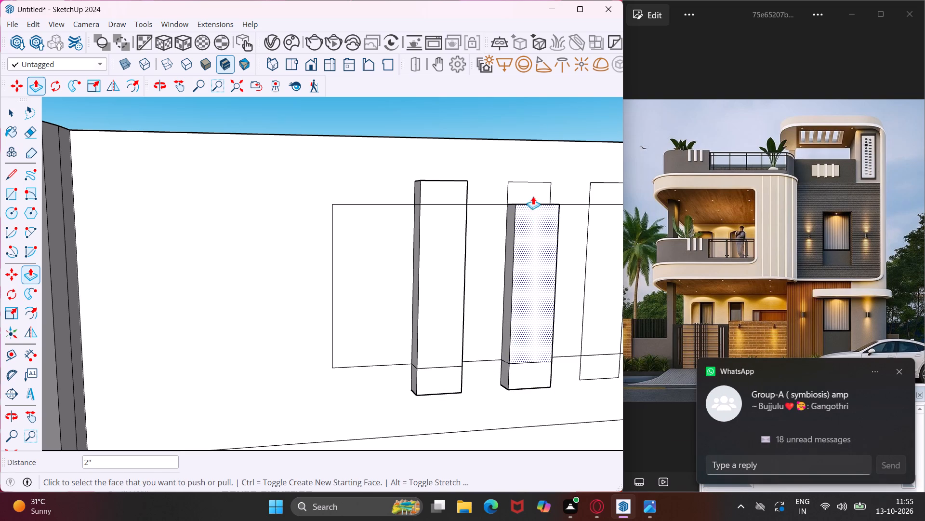
left_click(534, 186)
left_click(541, 207)
Extrude all three faces of the third strip outward to the same 2" depth as the other strips.
scroll(514, 231, "down", 4)
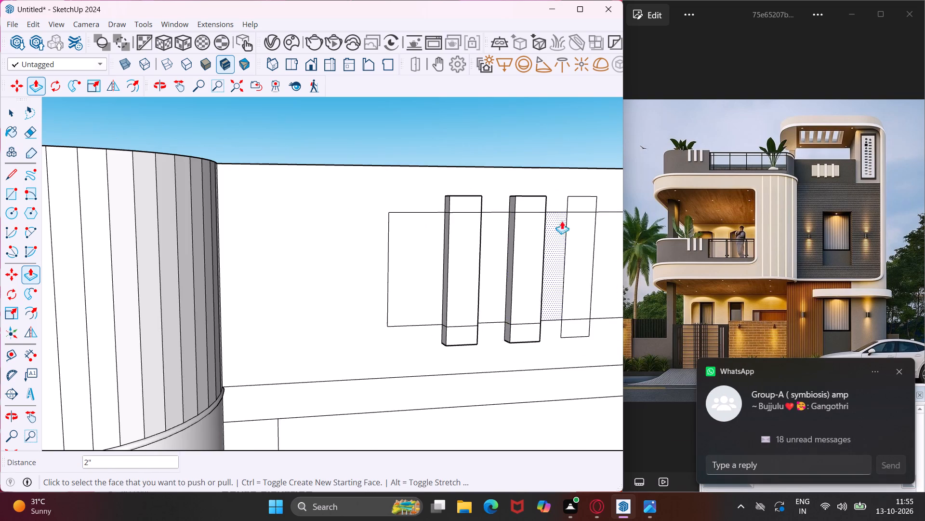
left_click(582, 206)
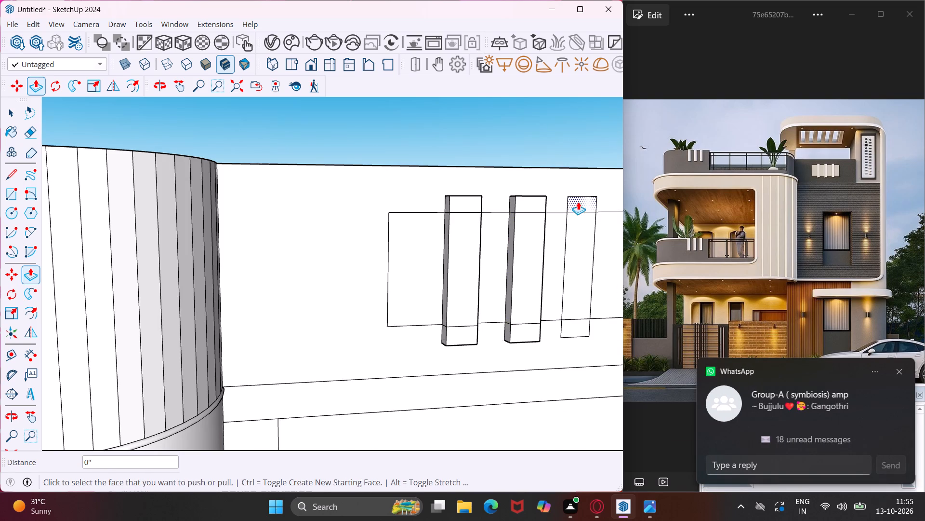
left_click(578, 202)
left_click(538, 221)
left_click(574, 232)
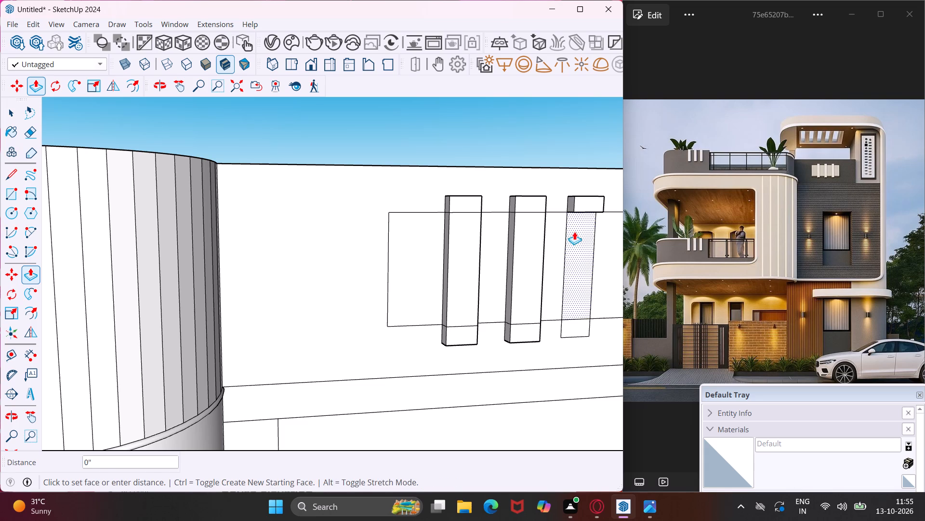
left_click(586, 202)
left_click(576, 327)
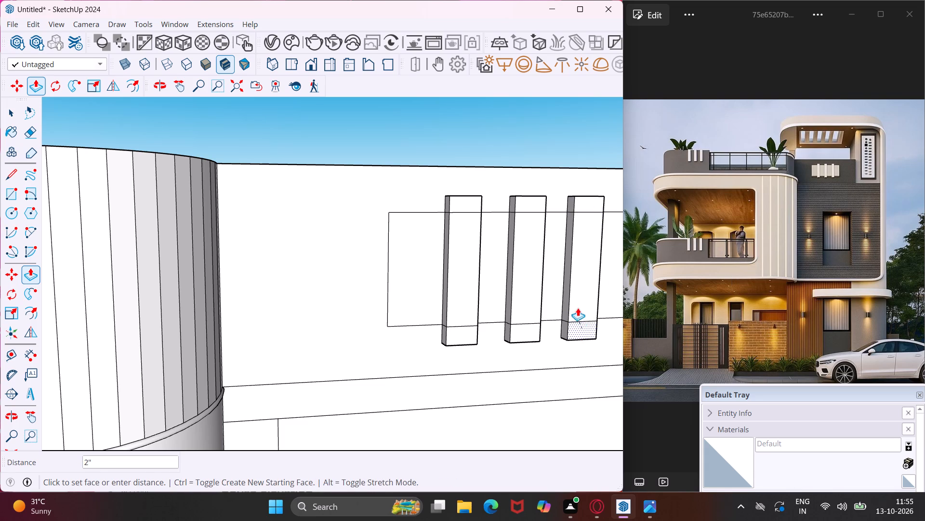
left_click(579, 302)
key("Escape")
key("space")
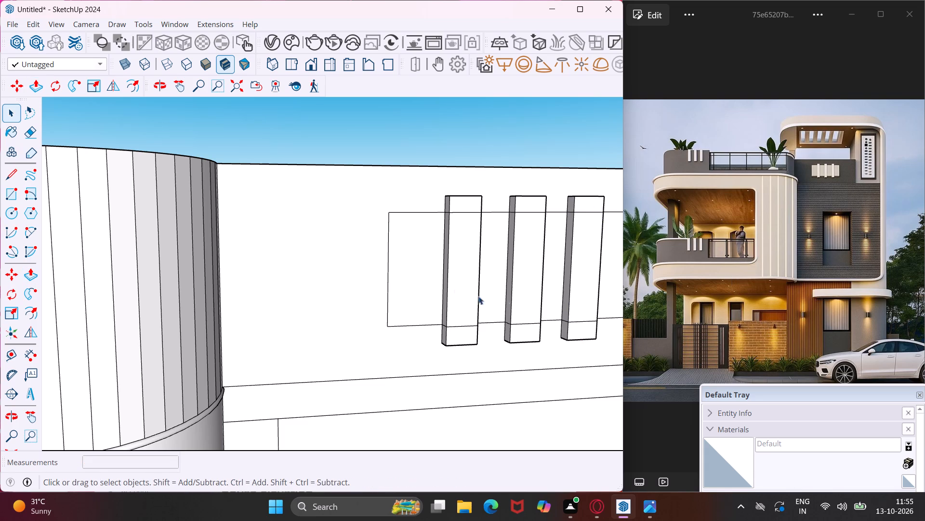
Extrude the four sections of the wide rectangle beside and between the strips outward by 1" each.
left_click(431, 279)
key("p")
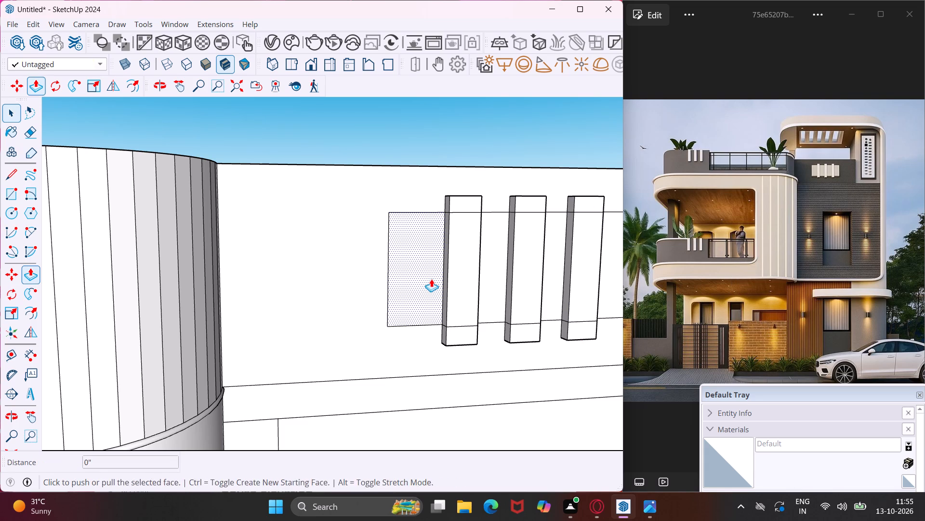
left_click(431, 279)
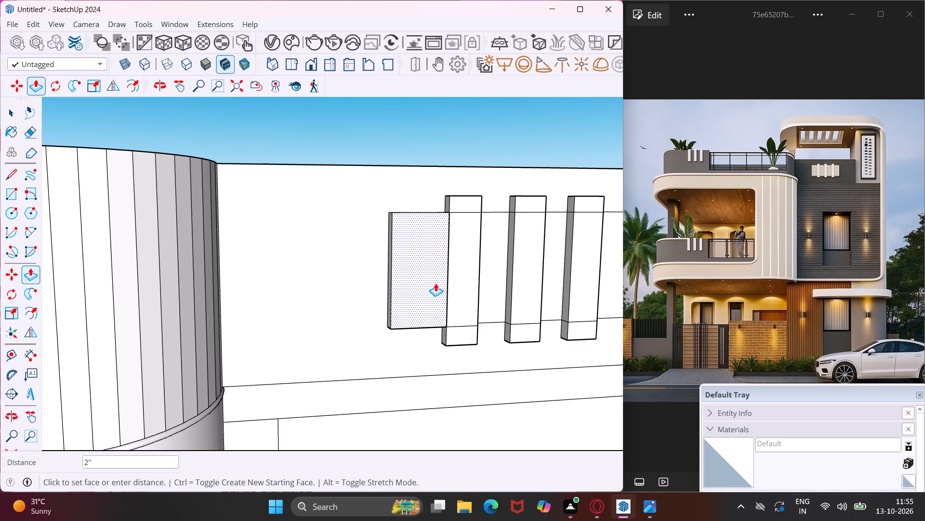
type("1\"")
key("Return")
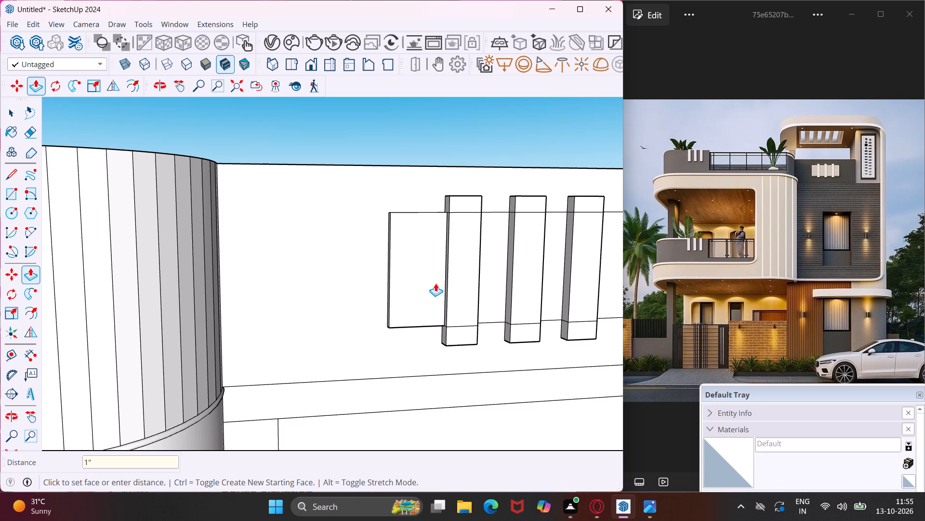
left_click(494, 269)
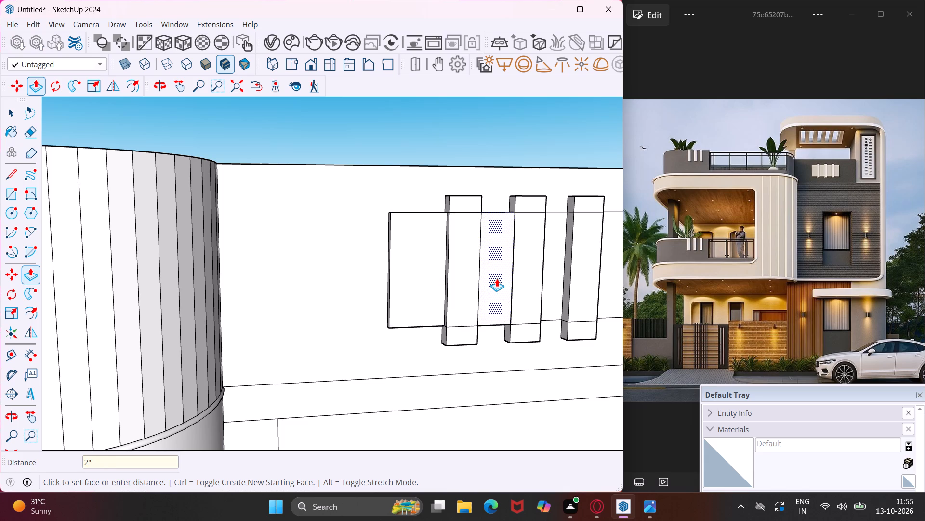
type("1\"")
key("Return")
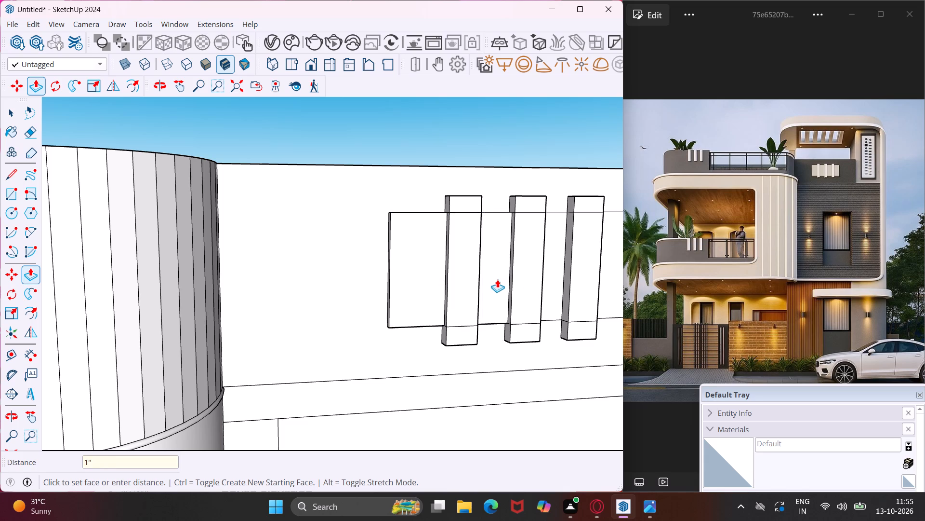
left_click(555, 265)
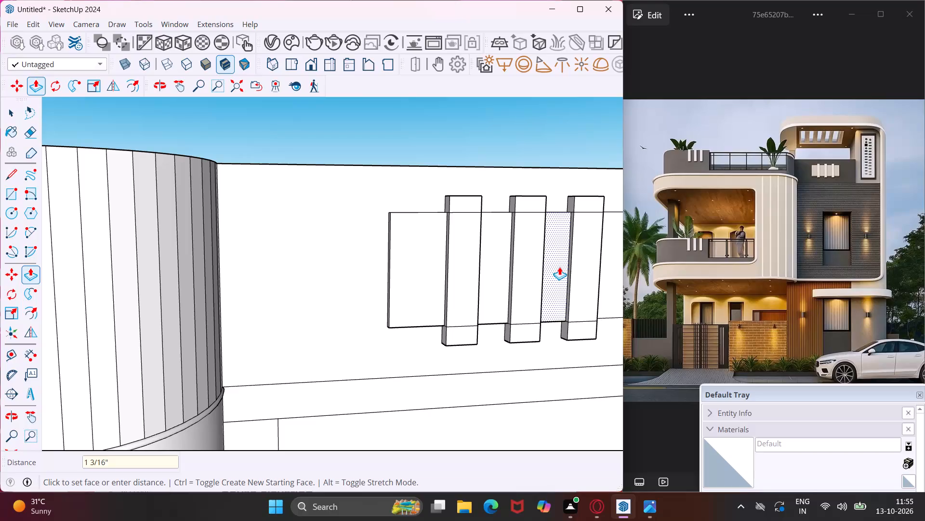
type("1\"")
key("Return")
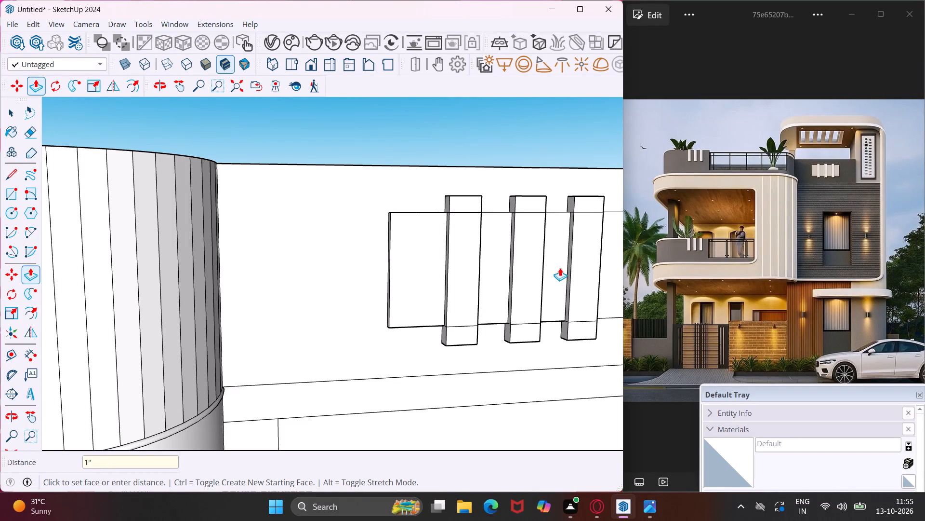
left_click(609, 273)
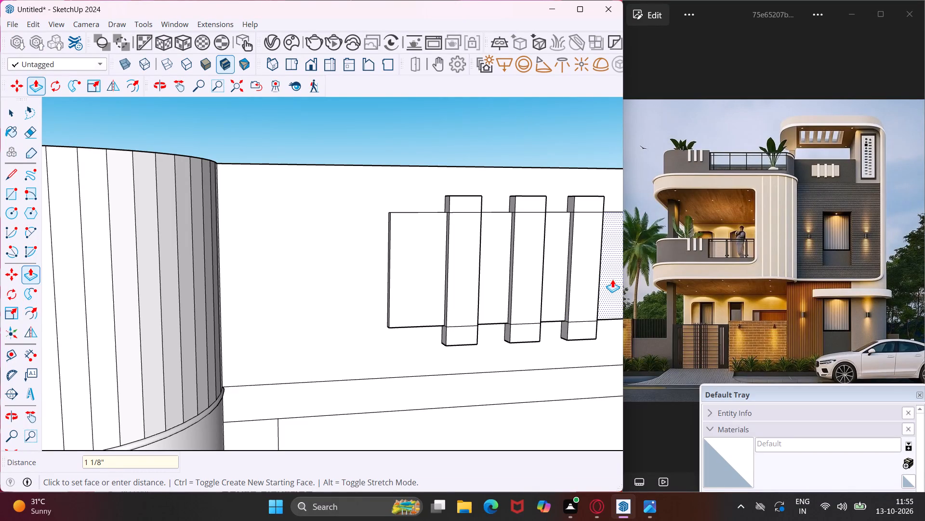
type("1\"")
key("Return")
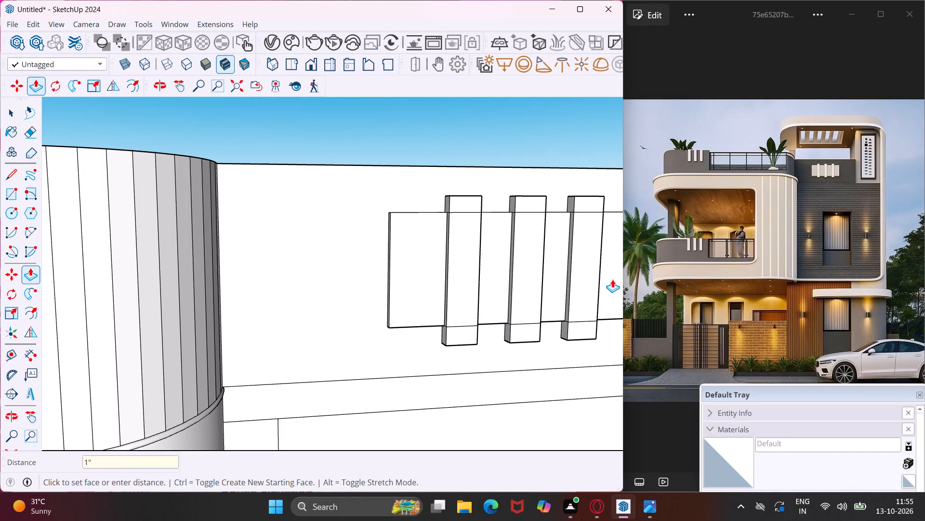
key("Escape")
key("space")
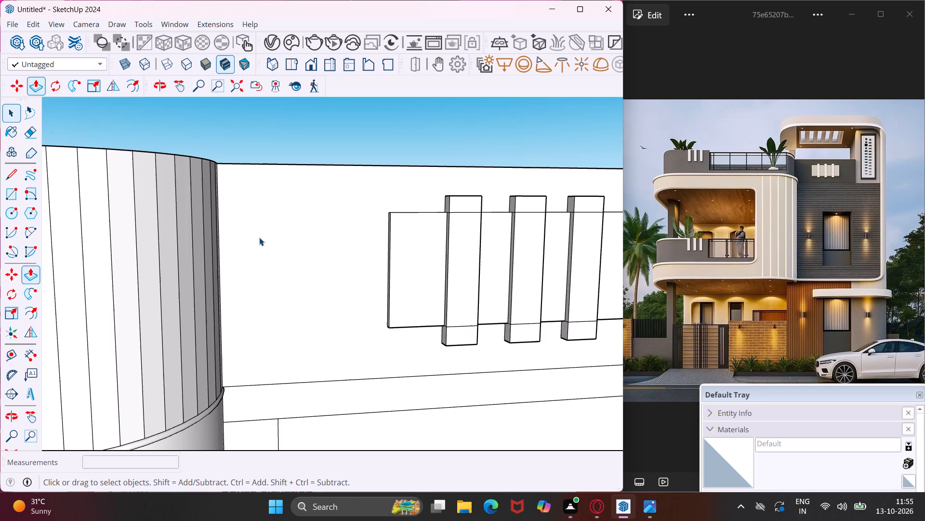
Examine the house's front facade and the finished strip panel from several angles against the reference photo.
scroll(238, 230, "down", 17)
scroll(235, 229, "up", 1)
scroll(235, 229, "down", 3)
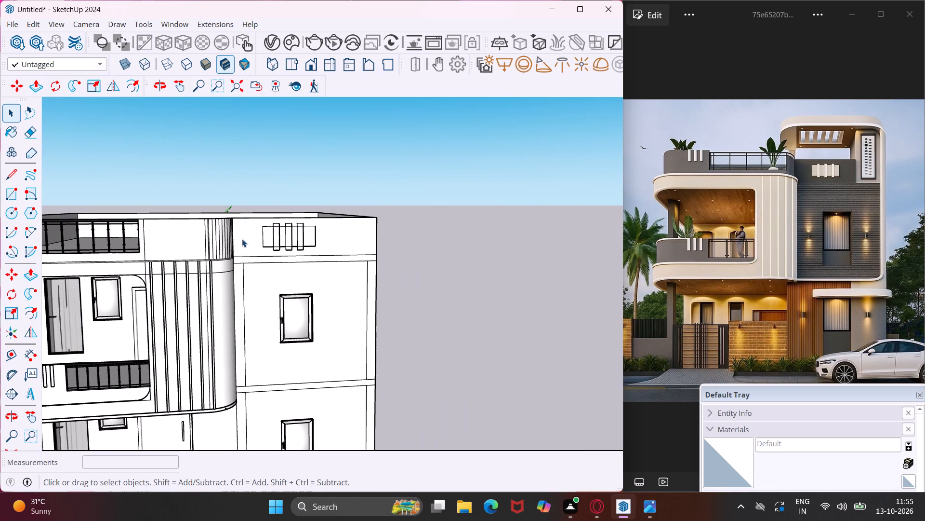
middle_click_drag(353, 315, 364, 252)
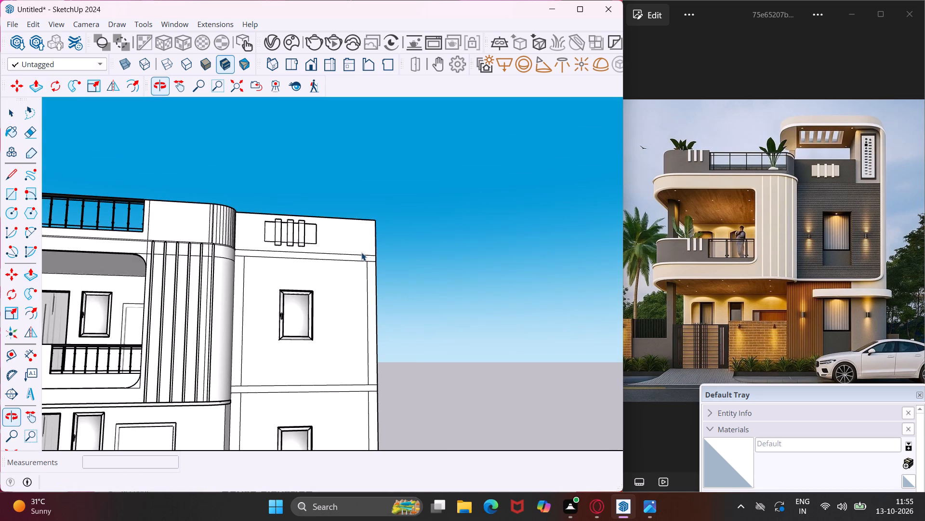
scroll(358, 252, "down", 4)
middle_click_drag(276, 314, 276, 316)
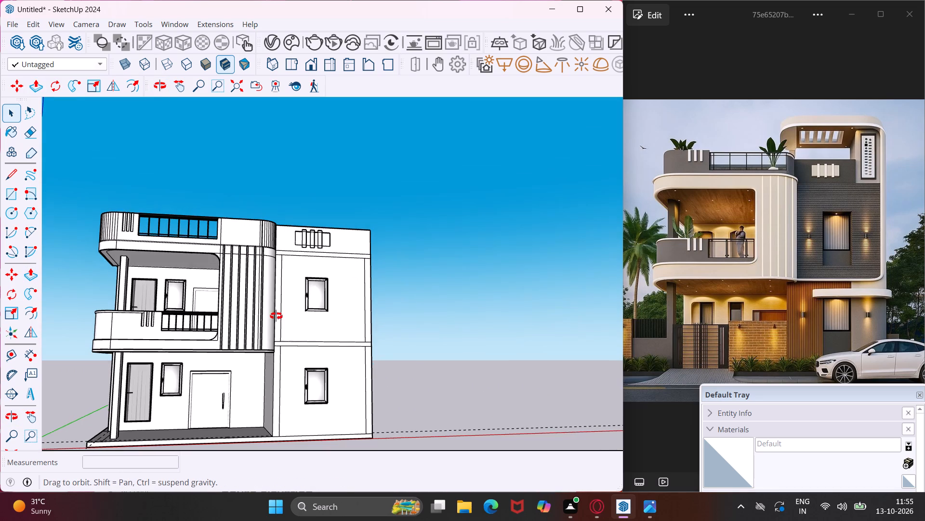
middle_click_drag(276, 316, 204, 348)
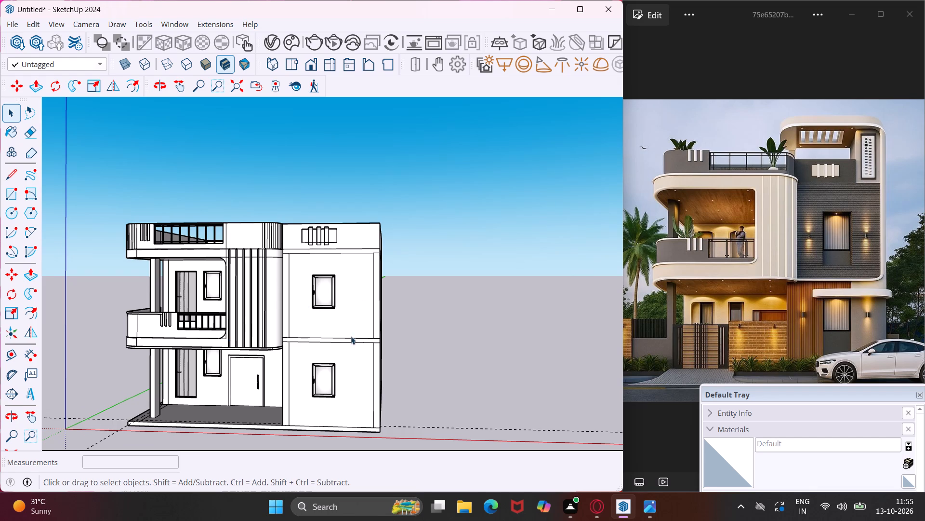
middle_click_drag(346, 367, 357, 299)
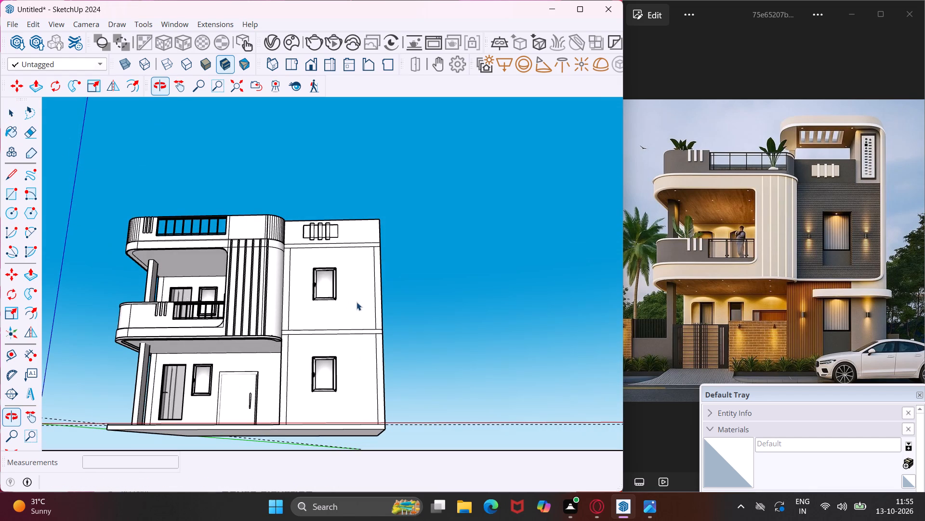
scroll(343, 349, "up", 4)
middle_click_drag(343, 348, 344, 348)
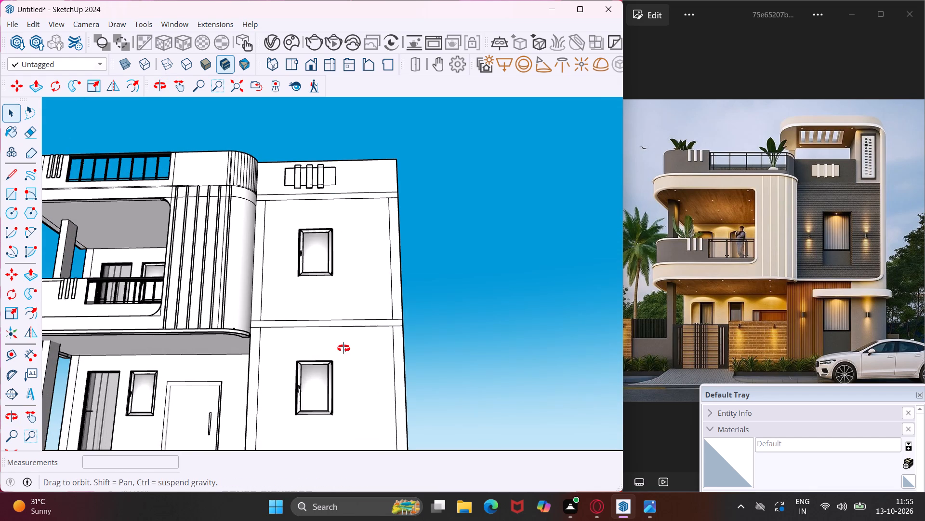
middle_click_drag(344, 348, 298, 396)
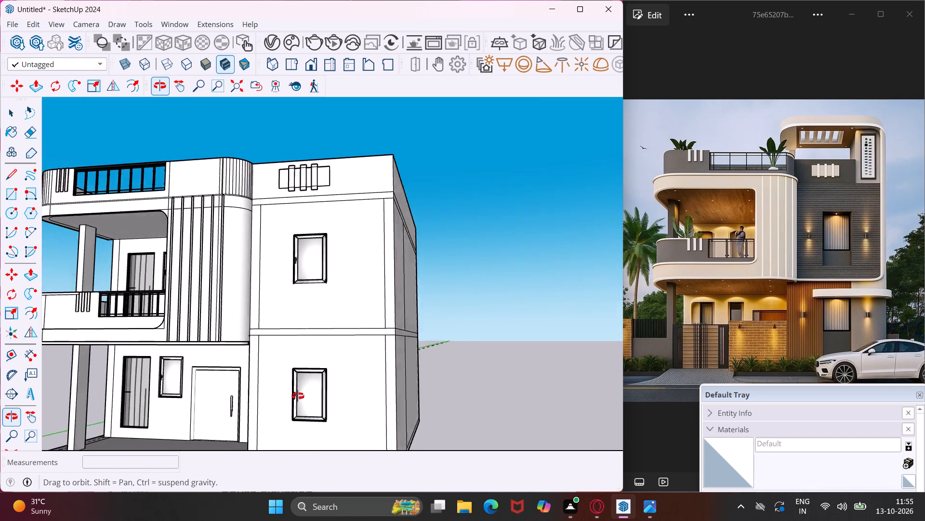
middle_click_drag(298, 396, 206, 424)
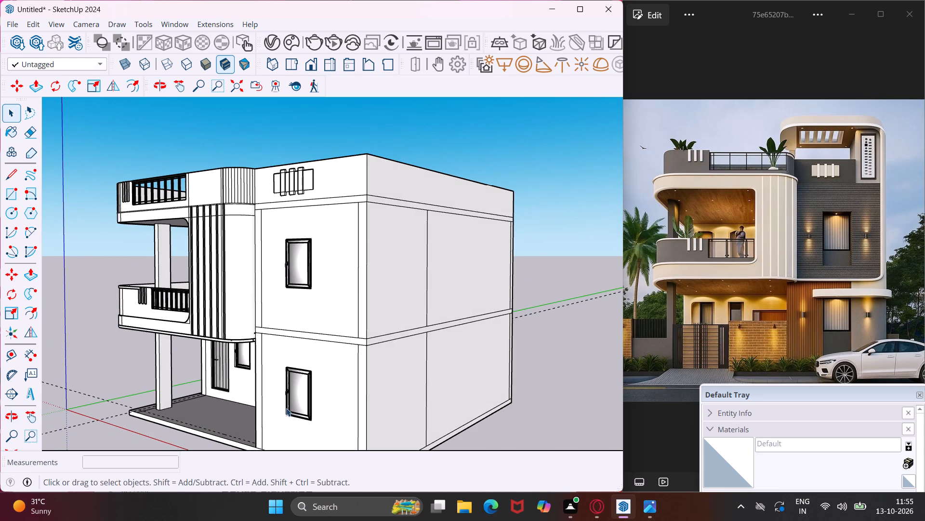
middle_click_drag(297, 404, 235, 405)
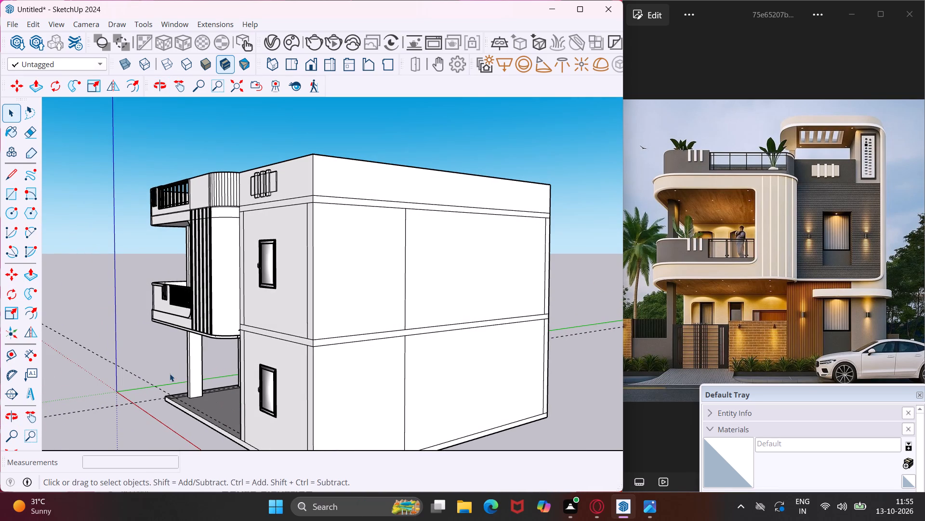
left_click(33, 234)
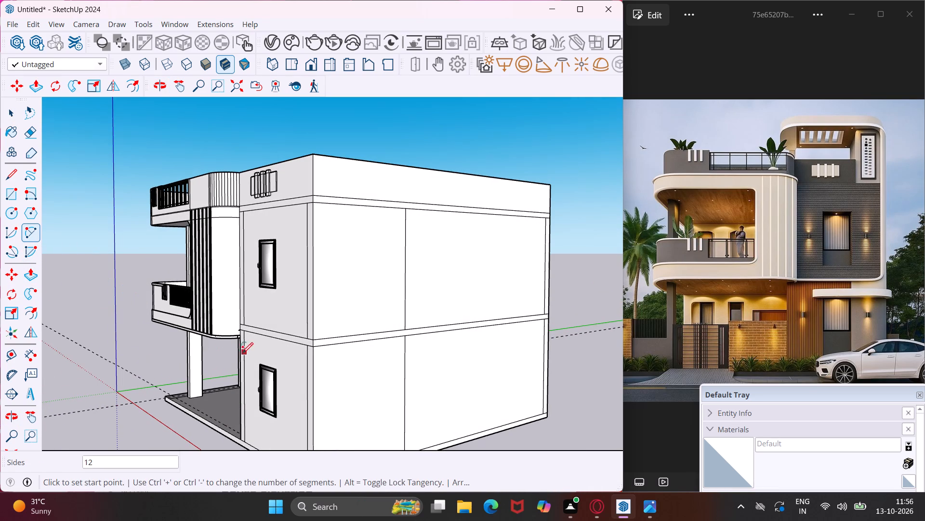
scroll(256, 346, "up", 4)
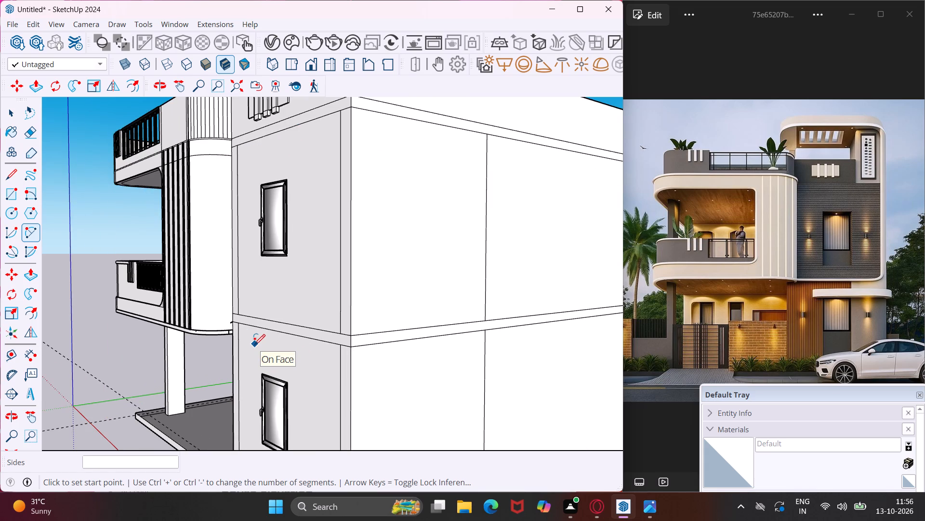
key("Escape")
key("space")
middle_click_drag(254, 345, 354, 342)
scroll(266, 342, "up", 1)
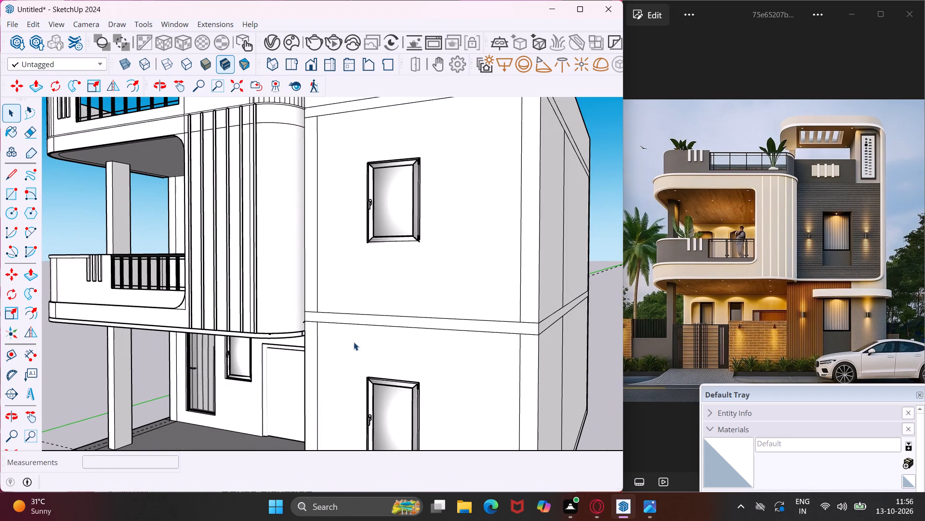
Draw a vertical line about 1' 8" down the front wall from the floor band's lower edge, above the ground-floor window.
left_click(14, 179)
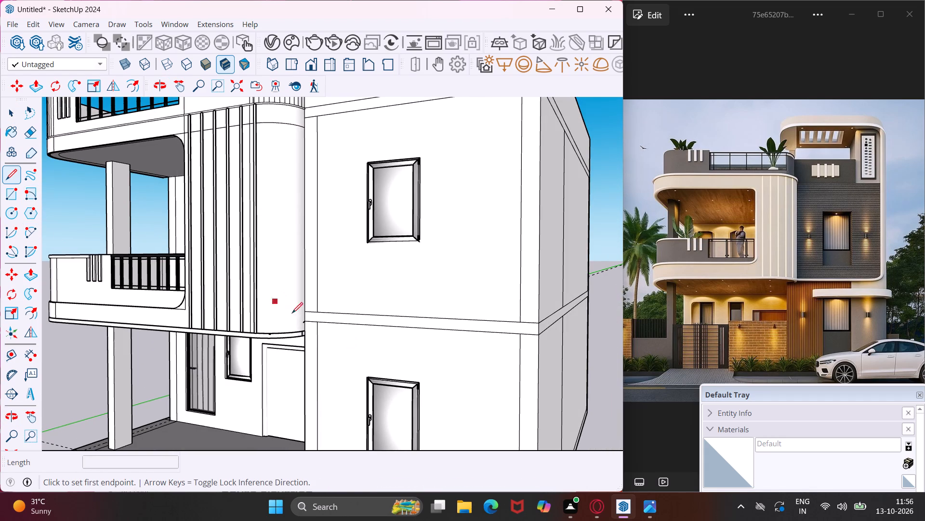
left_click(353, 326)
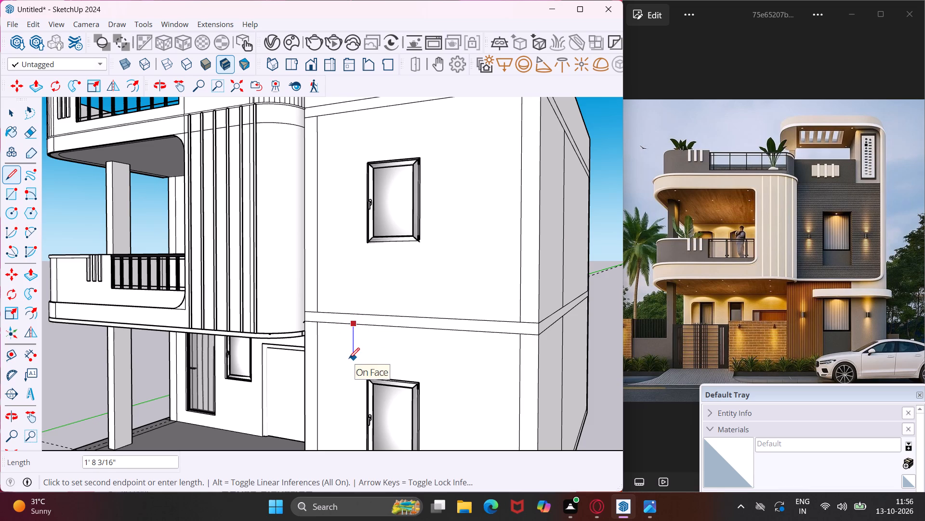
left_click(349, 358)
key("Escape")
key("space")
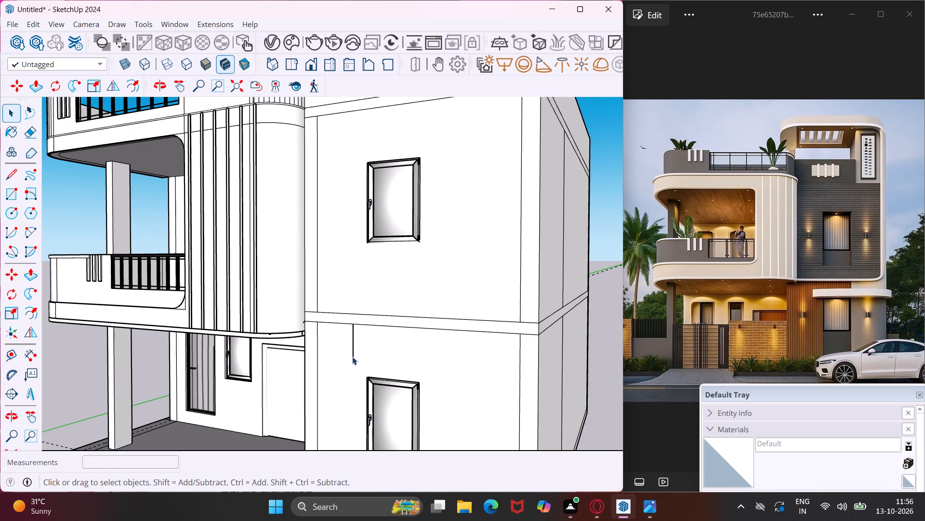
left_click(12, 172)
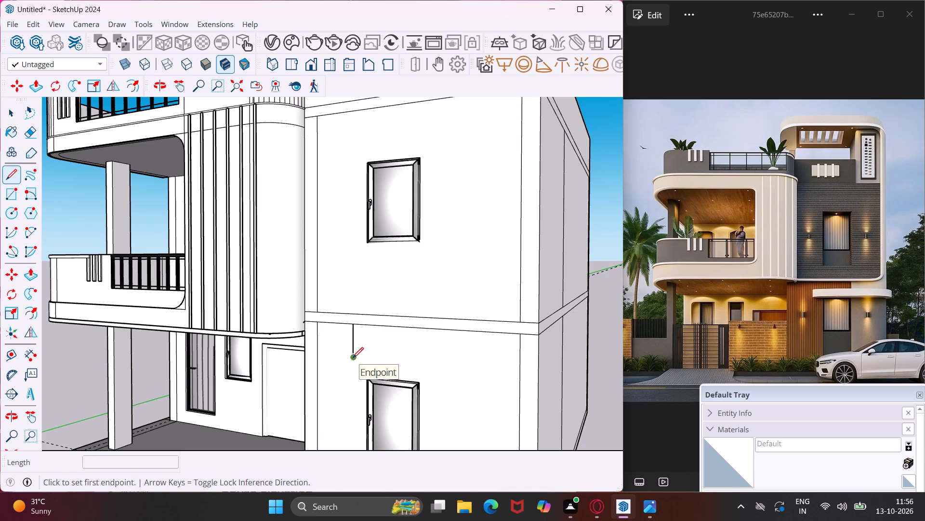
key("Escape")
key("space")
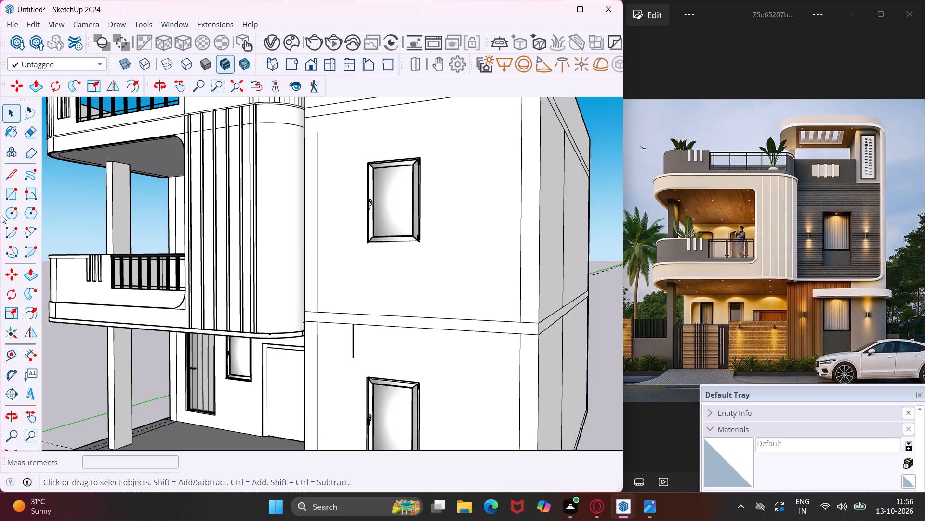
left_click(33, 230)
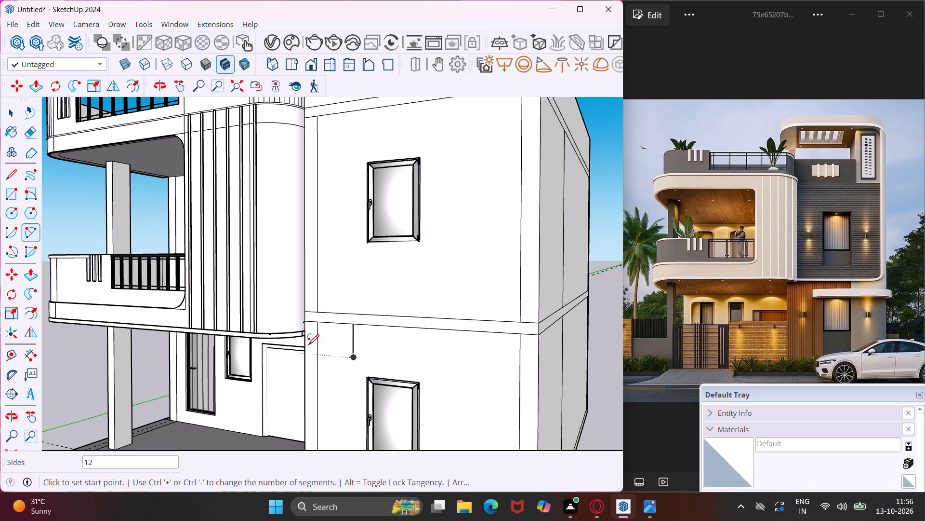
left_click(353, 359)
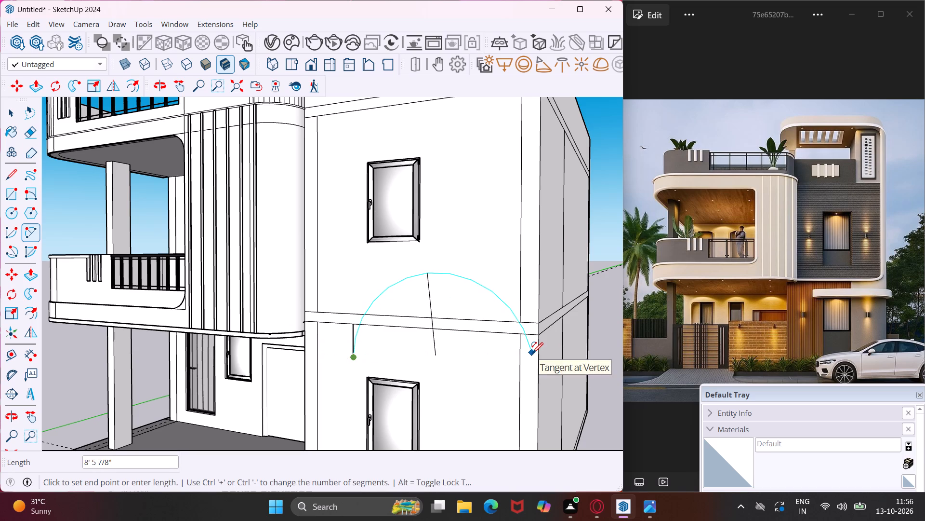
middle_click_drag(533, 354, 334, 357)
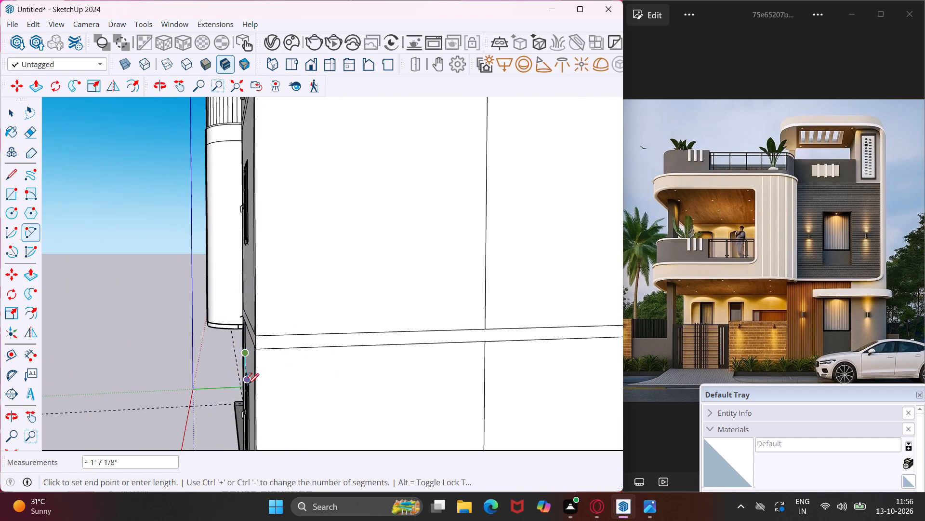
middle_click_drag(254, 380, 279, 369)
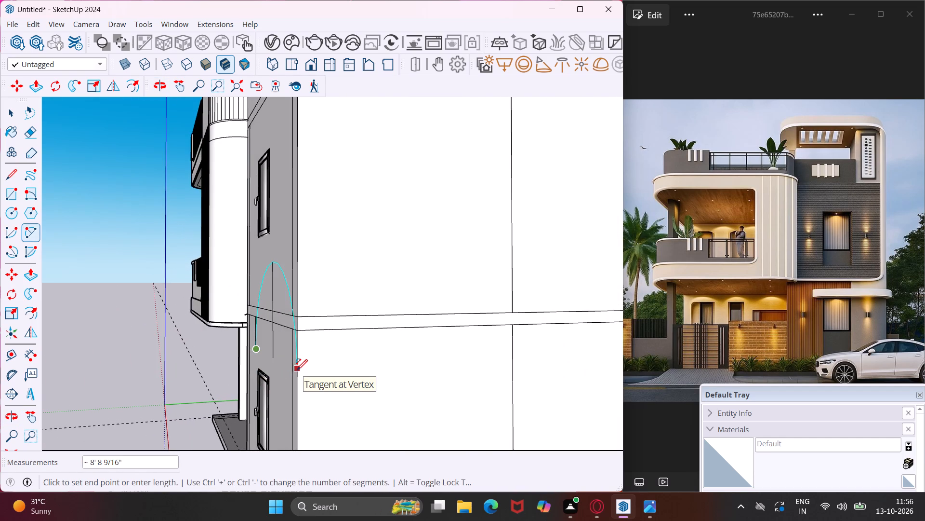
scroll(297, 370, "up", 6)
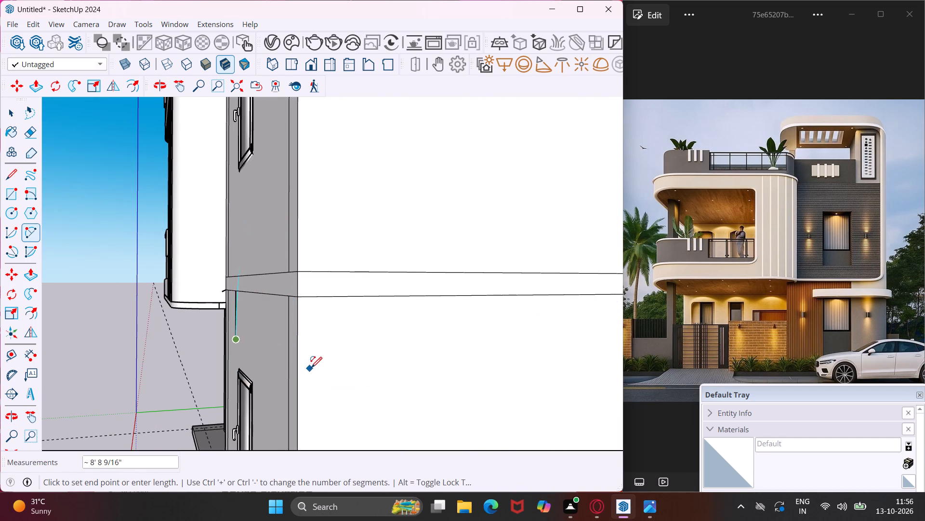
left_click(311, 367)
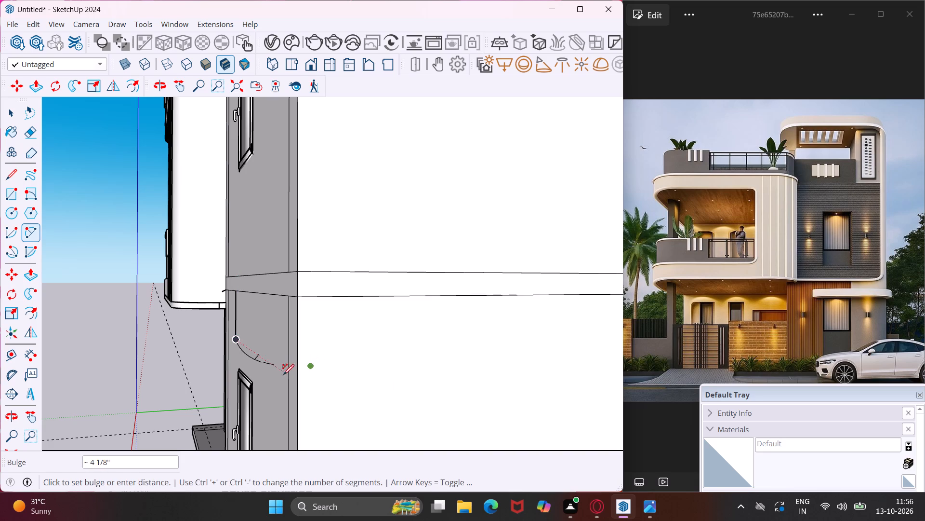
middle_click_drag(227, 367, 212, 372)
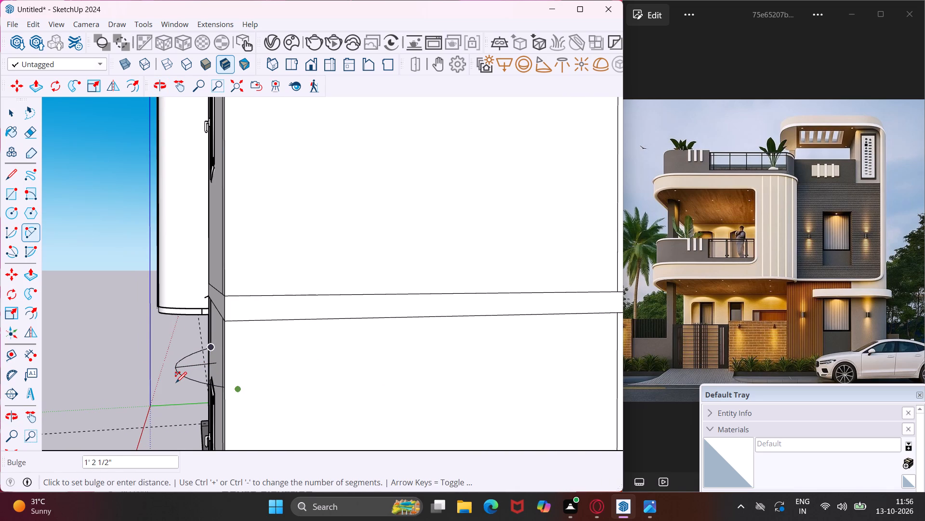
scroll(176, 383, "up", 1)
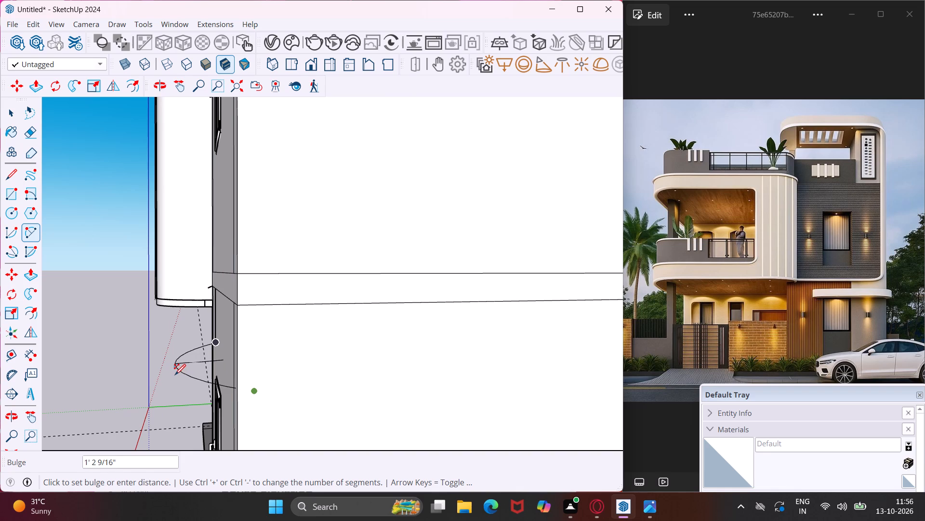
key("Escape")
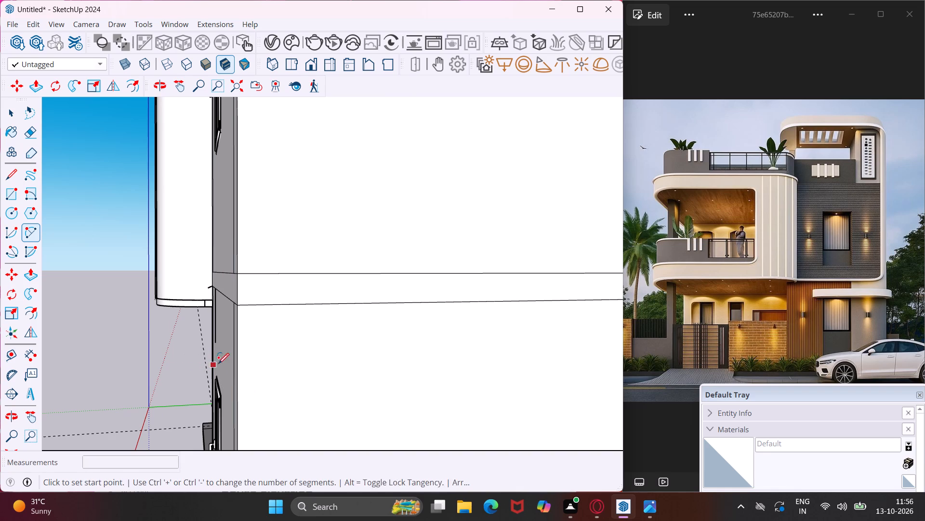
Draw a two-point arc from the vertical line's lower end to the wall's corner edge, bulging outward from the facade about 8".
middle_click_drag(235, 357, 317, 340)
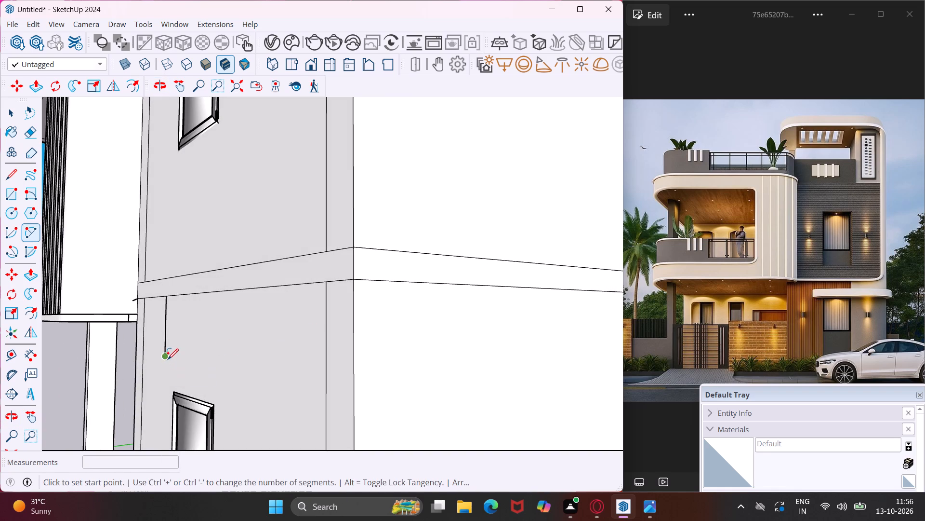
left_click(166, 356)
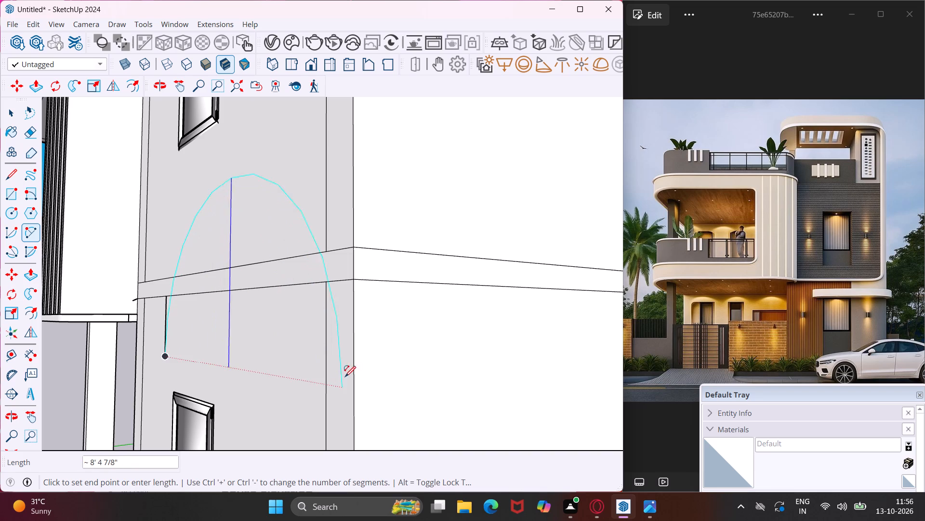
left_click(354, 389)
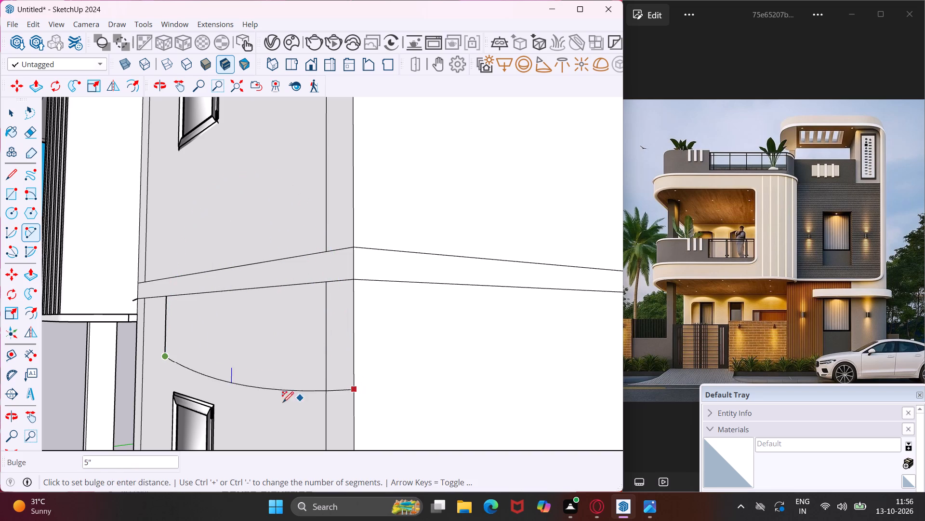
middle_click_drag(267, 400, 187, 407)
middle_click_drag(181, 406, 205, 399)
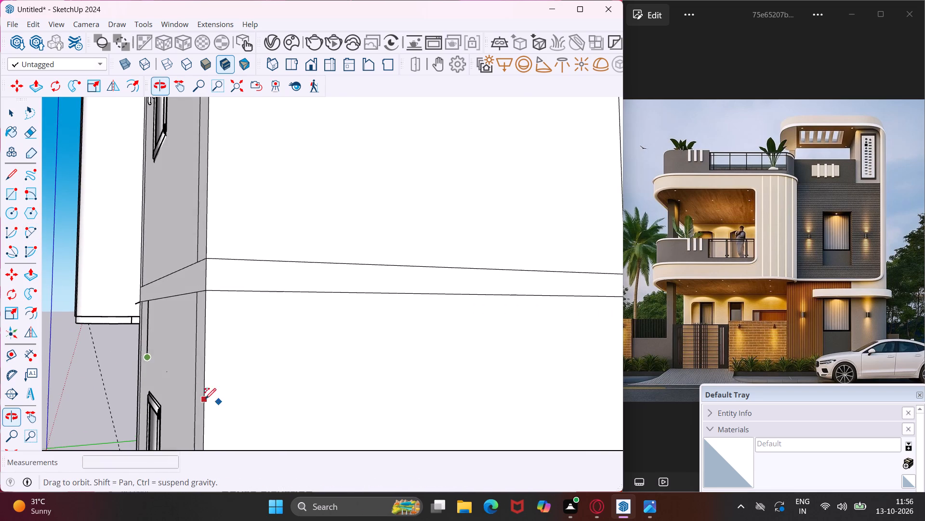
middle_click_drag(205, 399, 212, 400)
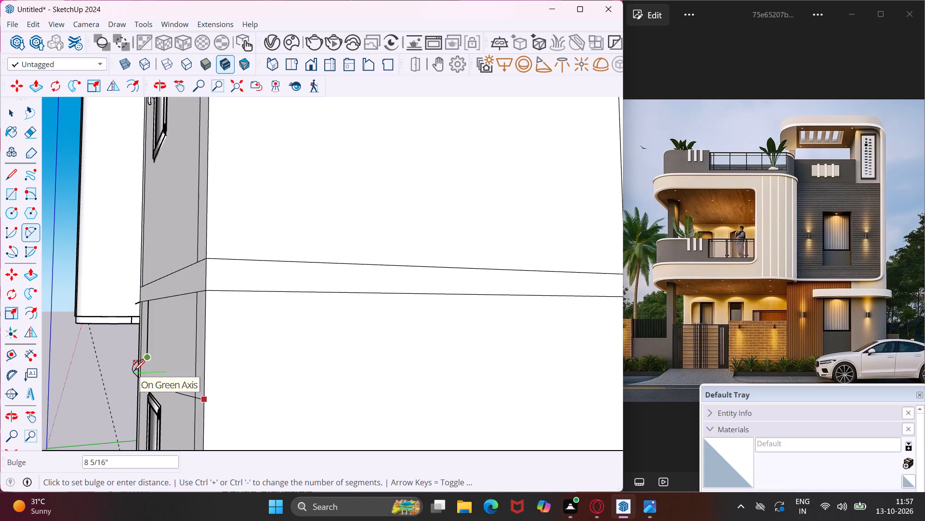
left_click(134, 371)
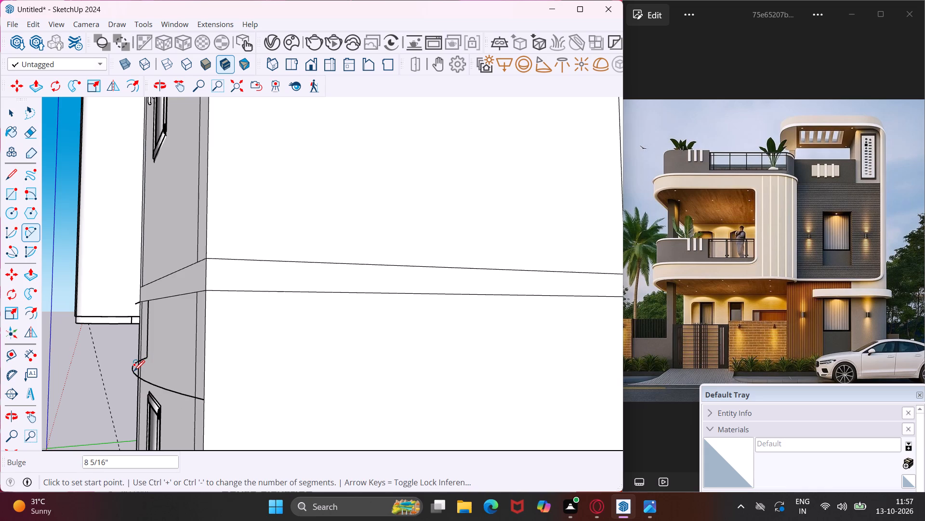
key("Escape")
key("space")
Close the arc into a face with a straight line about 8' 8" long between its two endpoints along the front wall.
middle_click_drag(135, 371, 214, 371)
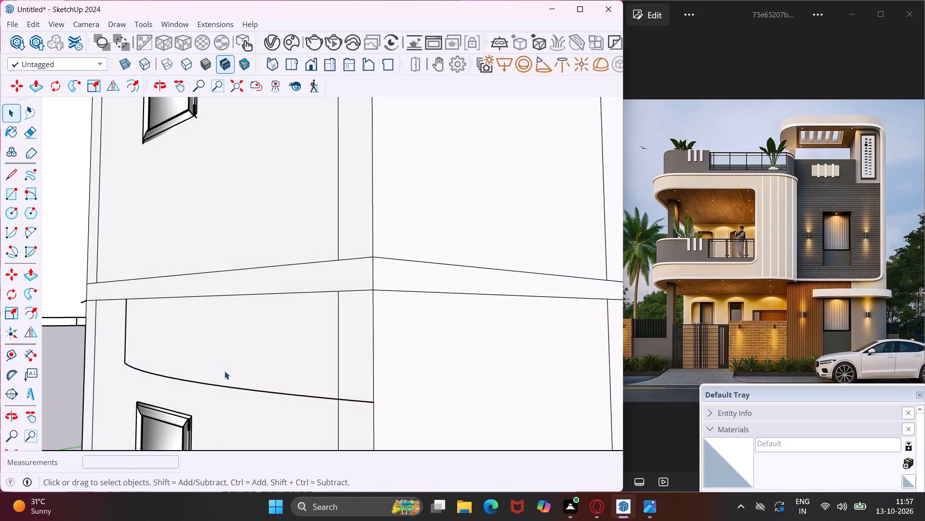
scroll(275, 384, "up", 4)
middle_click_drag(299, 396, 280, 396)
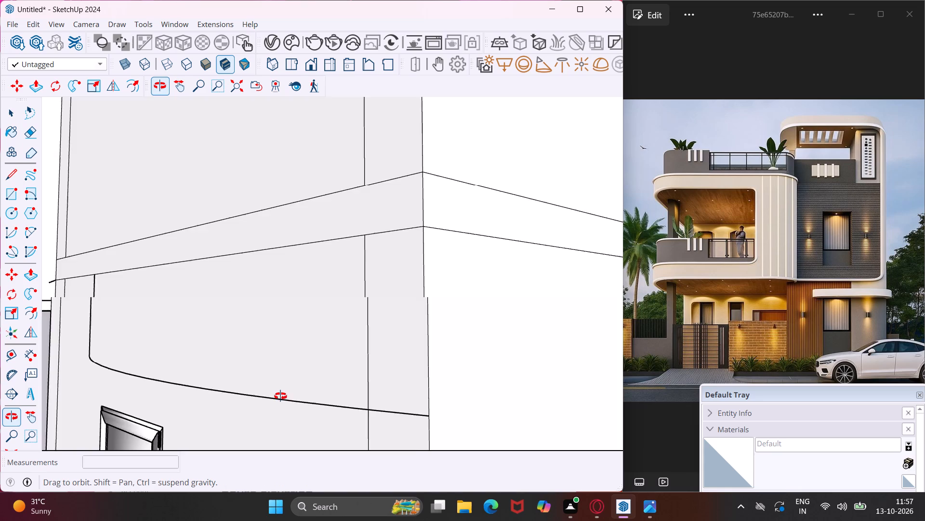
middle_click_drag(280, 396, 217, 411)
scroll(217, 411, "up", 1)
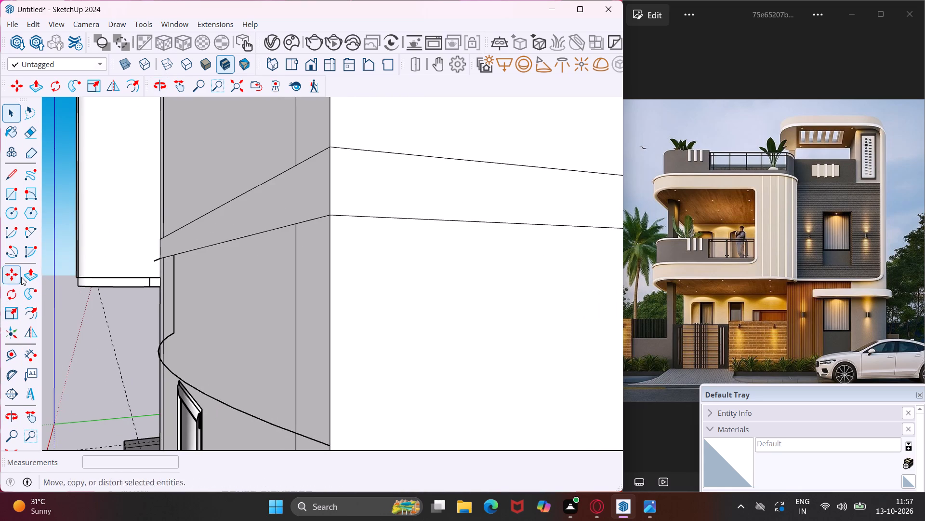
left_click(13, 177)
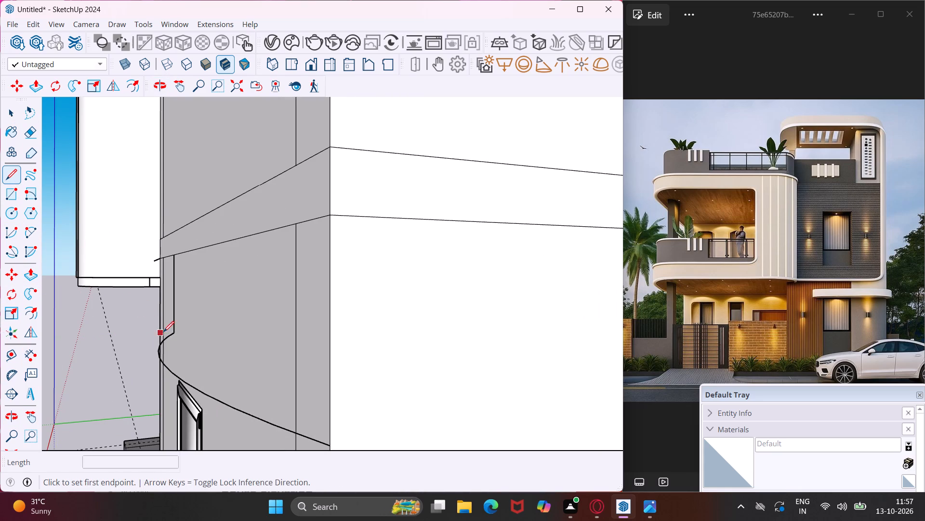
left_click(174, 333)
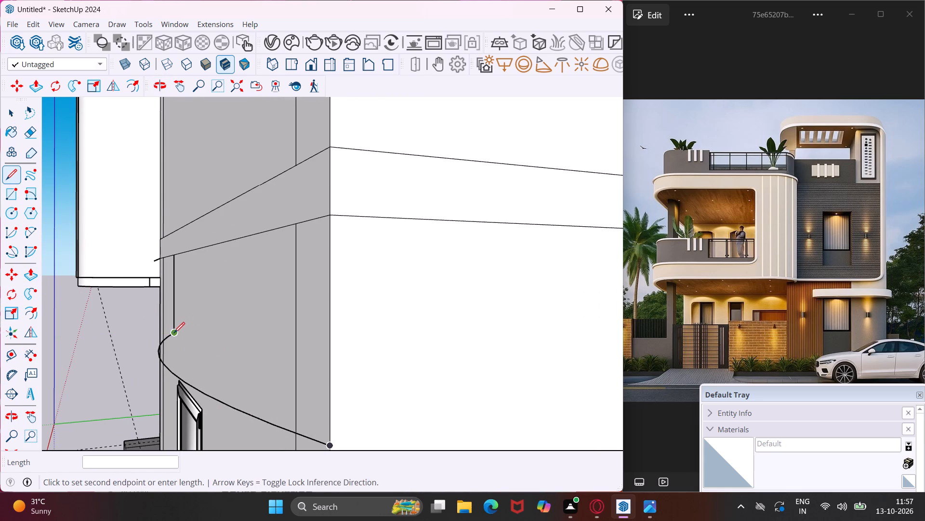
left_click(330, 447)
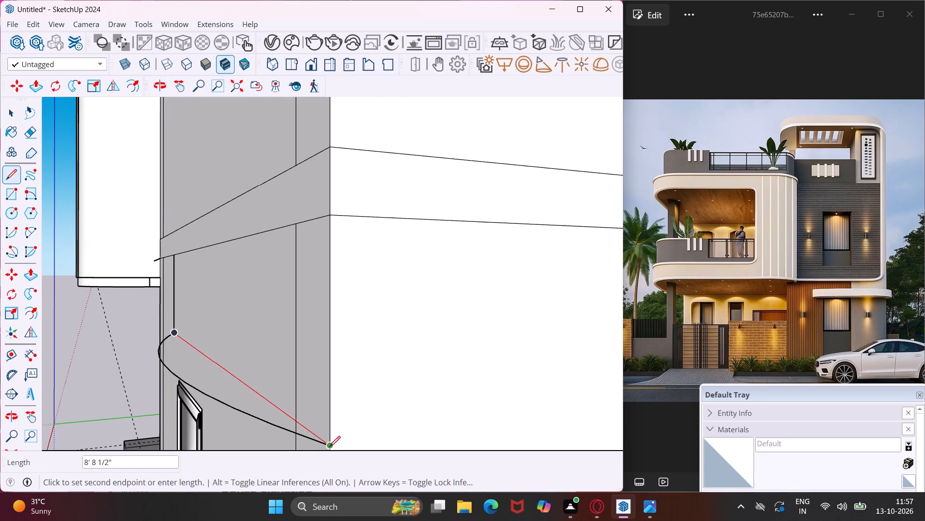
key("Escape")
key("space")
middle_click_drag(253, 388, 387, 332)
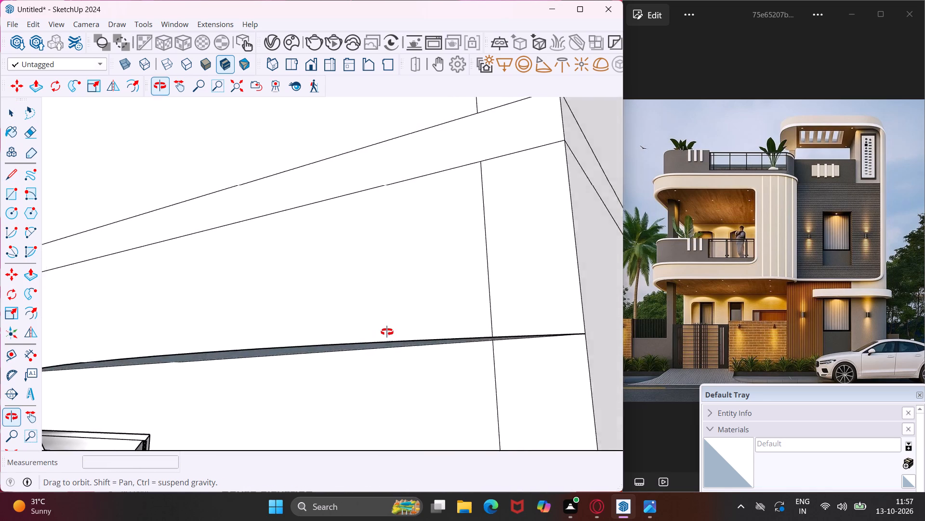
middle_click_drag(387, 332, 425, 274)
scroll(355, 286, "down", 5)
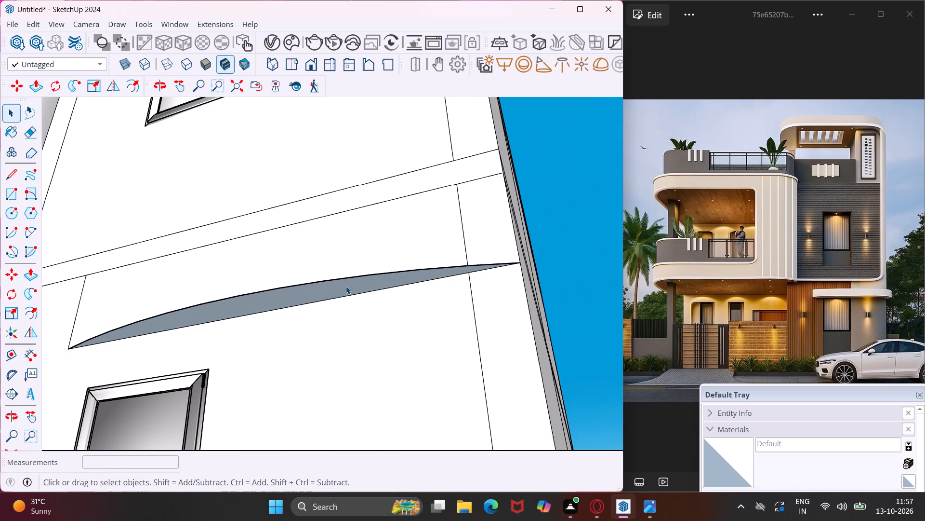